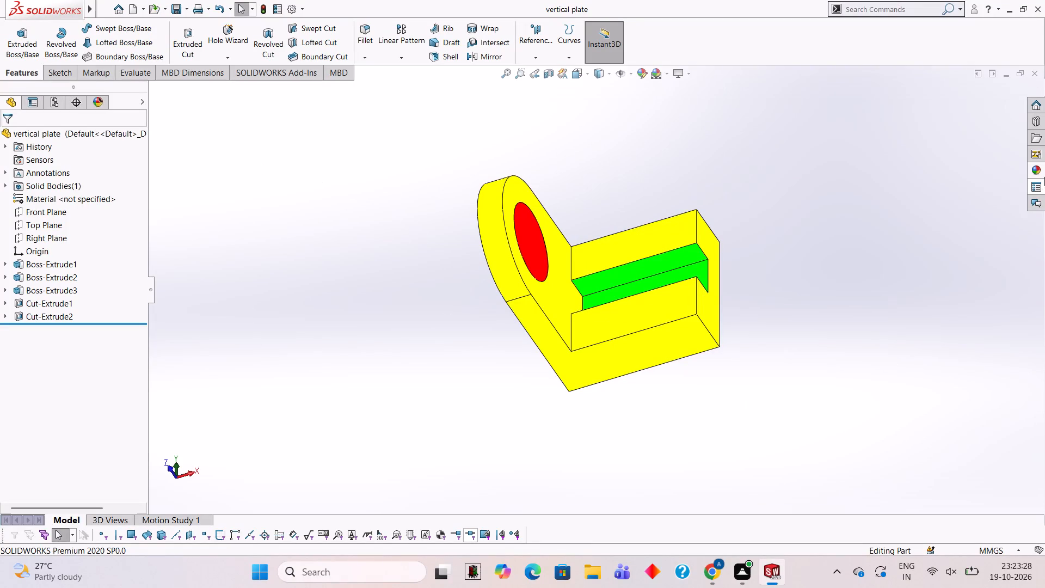
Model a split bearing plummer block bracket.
Close the vertical plate part and create a new part document.
{"action": "left_click", "coordinate": [1029, 77]}
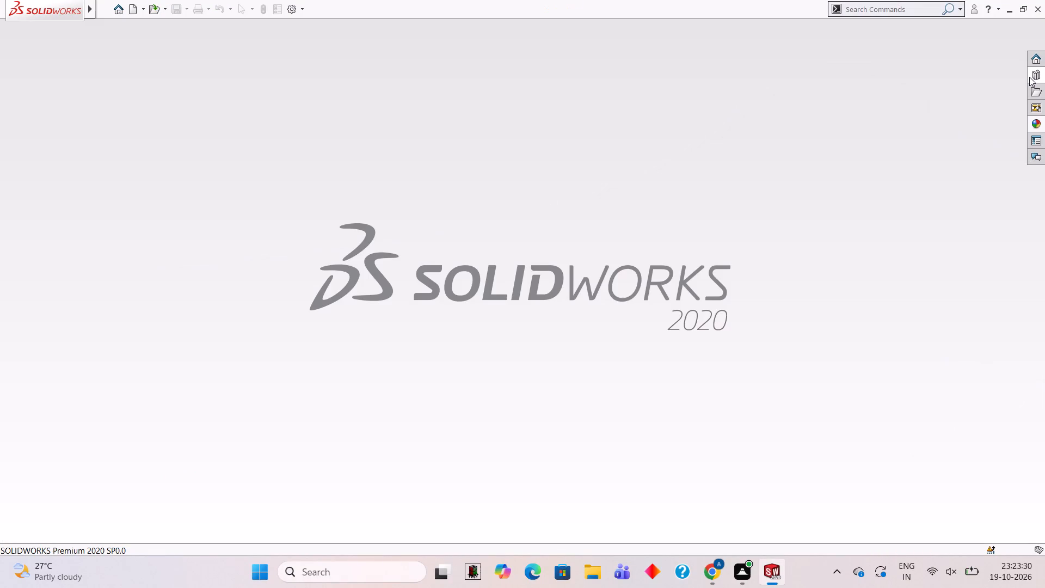
{"action": "left_click", "coordinate": [130, 11]}
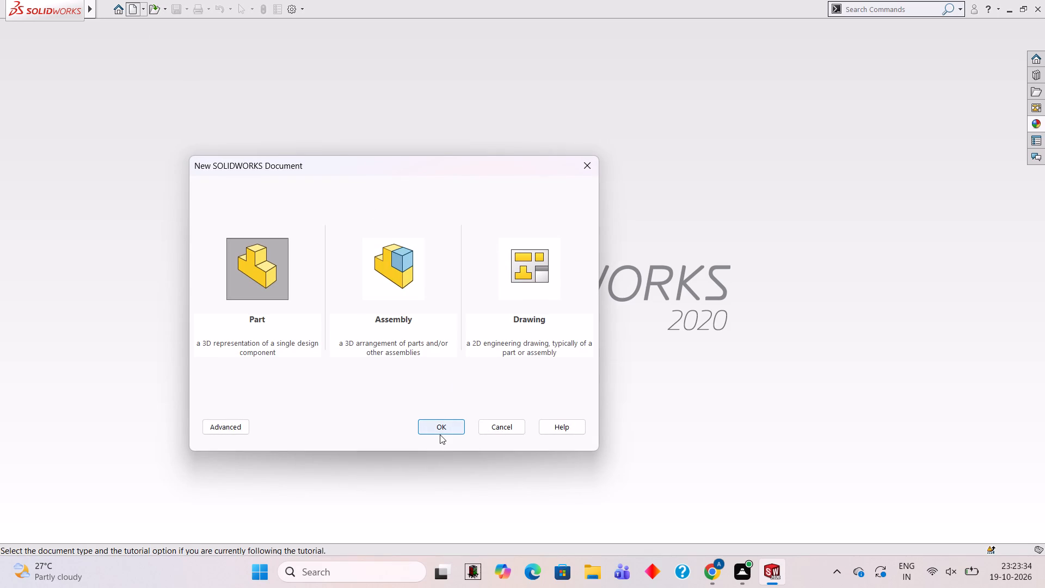
{"action": "left_click", "coordinate": [440, 435]}
{"action": "left_click", "coordinate": [440, 431]}
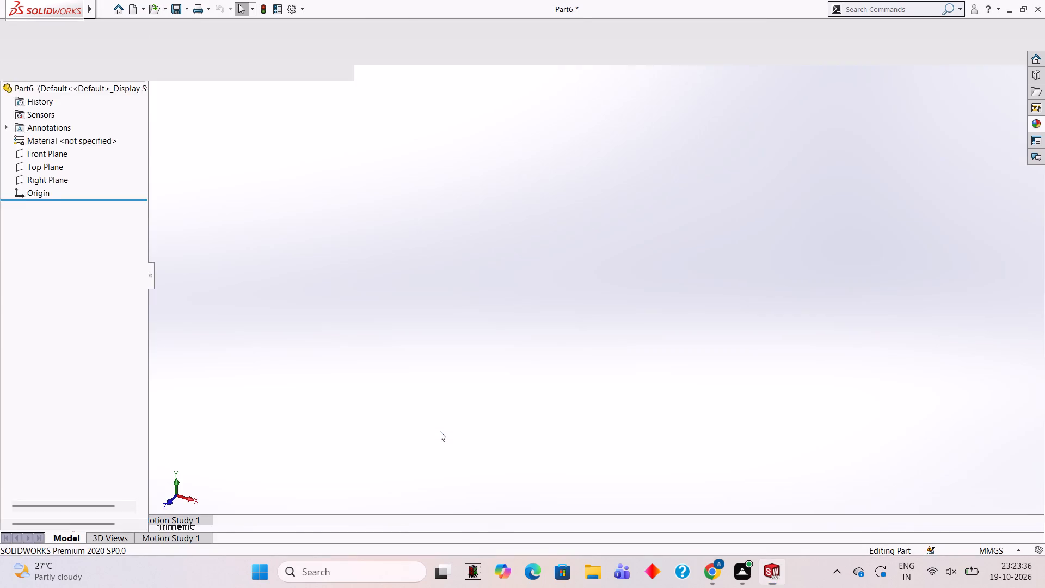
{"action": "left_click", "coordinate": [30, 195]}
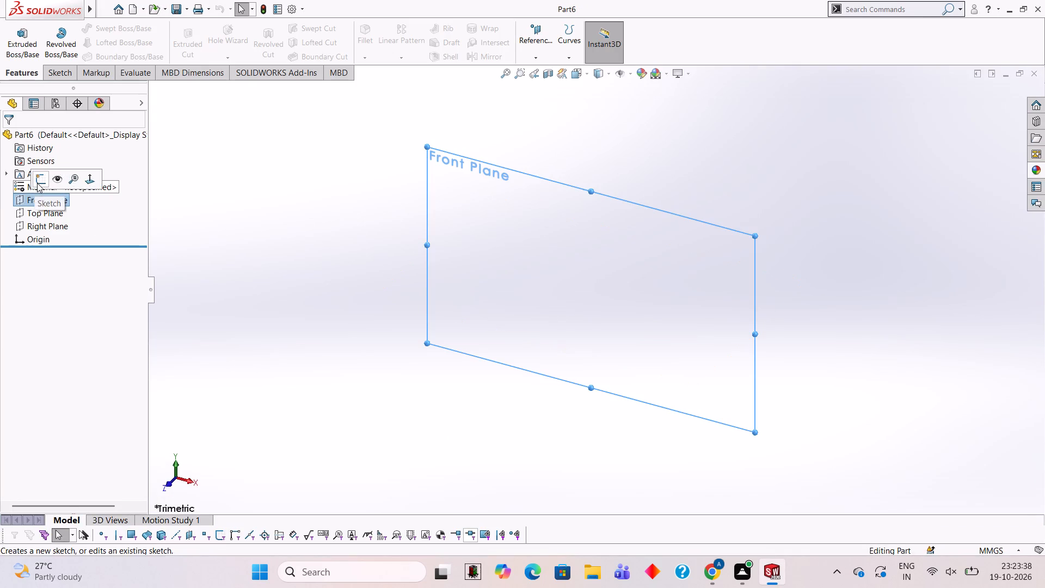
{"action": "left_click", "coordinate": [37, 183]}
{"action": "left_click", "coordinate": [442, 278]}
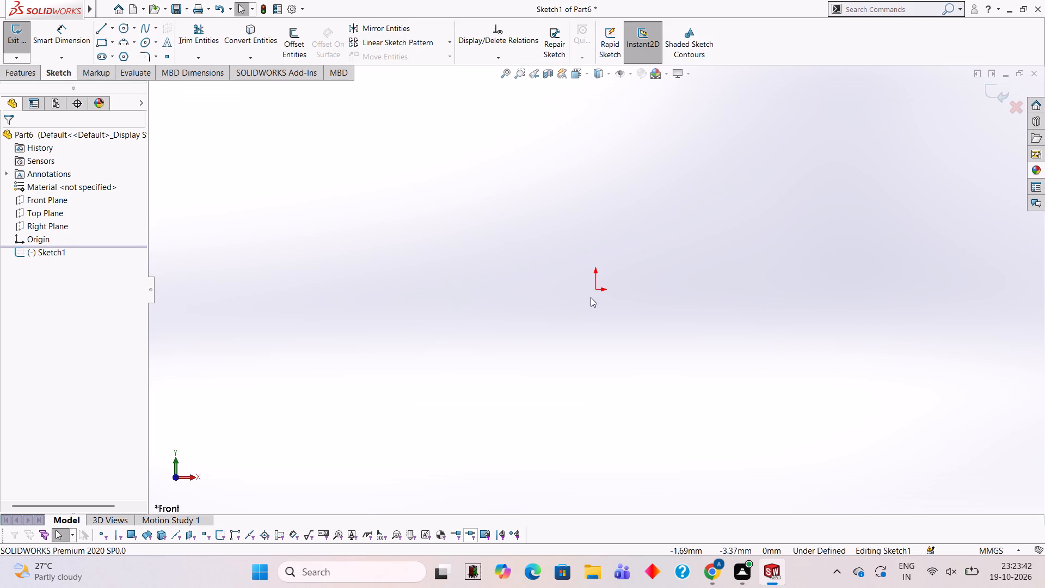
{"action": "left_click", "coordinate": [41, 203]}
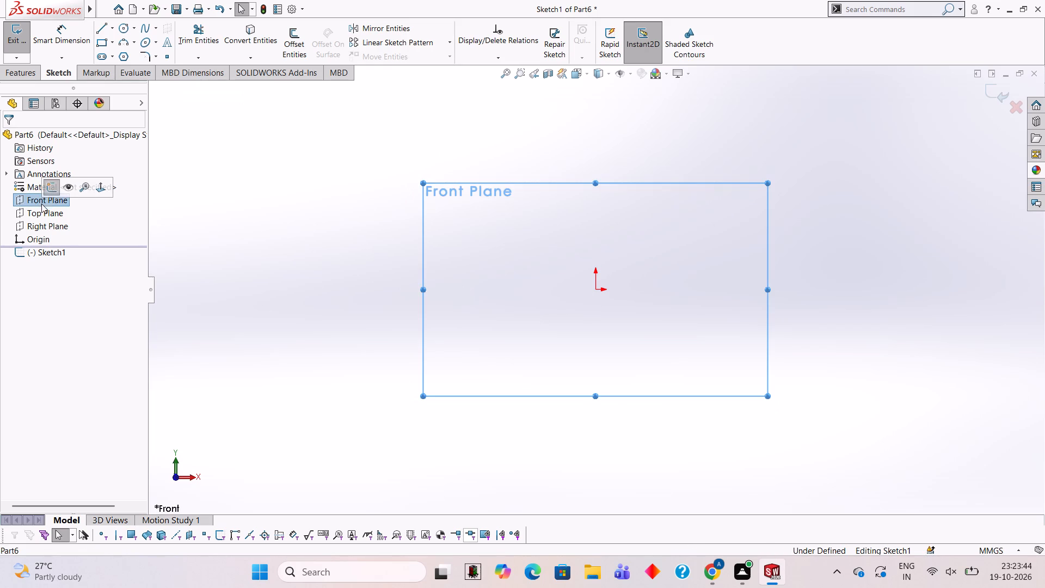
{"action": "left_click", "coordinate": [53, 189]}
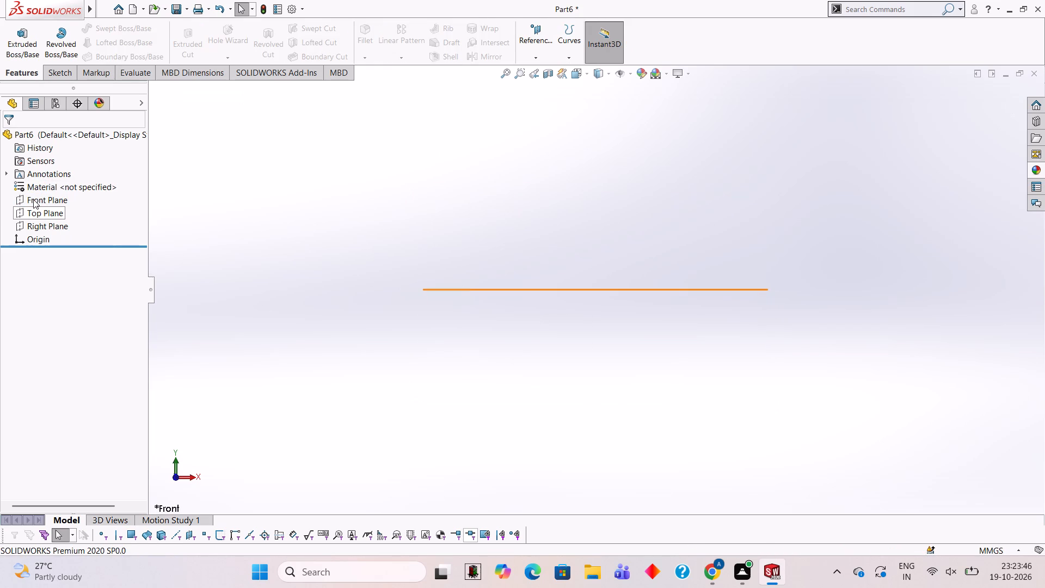
Start a sketch on the Front Plane and draw a closed 80 x 50 mm rectangle from the origin using lines.
{"action": "left_click", "coordinate": [33, 199]}
{"action": "left_click", "coordinate": [42, 184]}
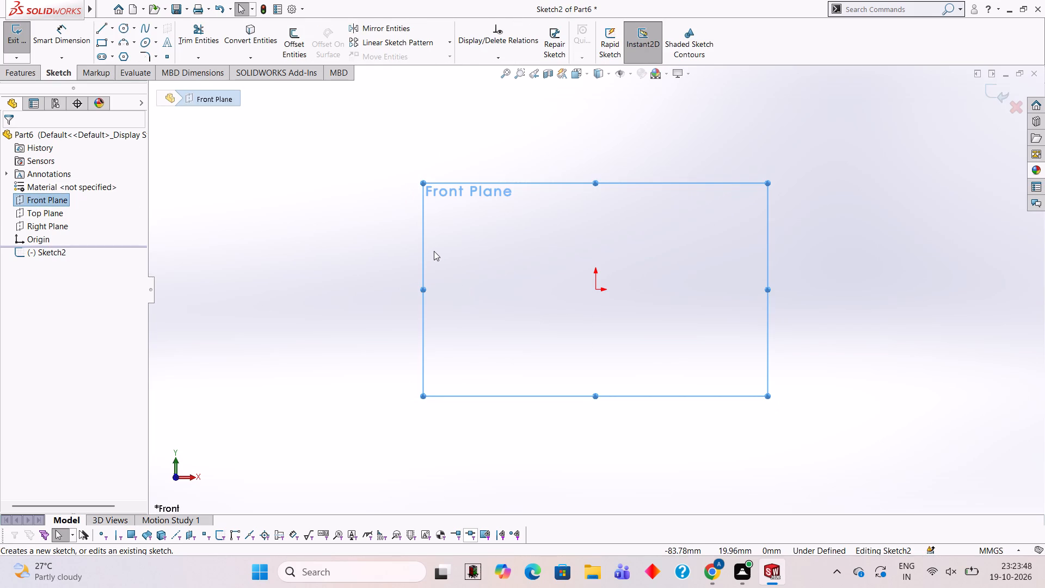
{"action": "left_click", "coordinate": [434, 251]}
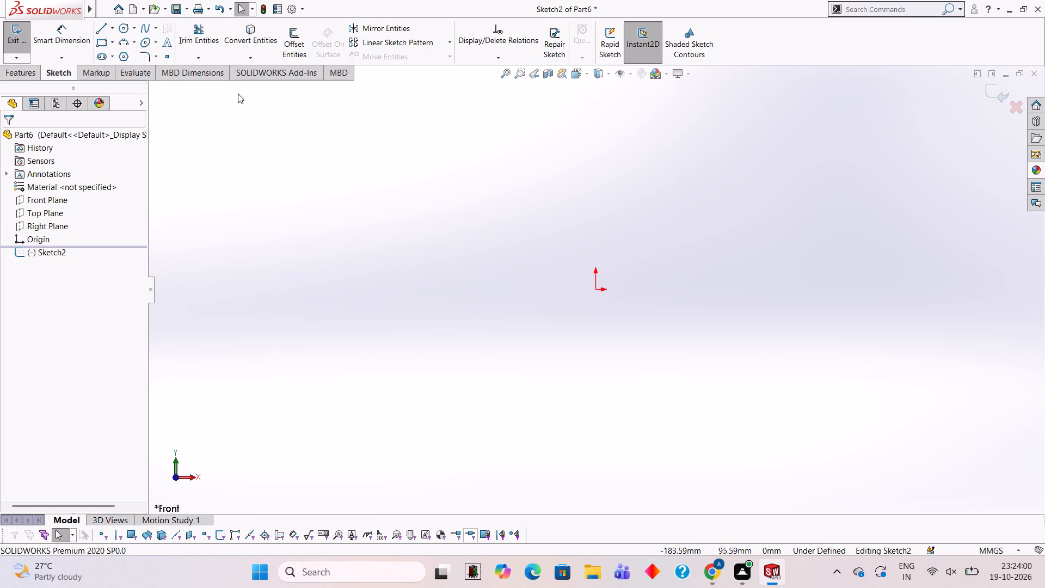
{"action": "left_click", "coordinate": [104, 28]}
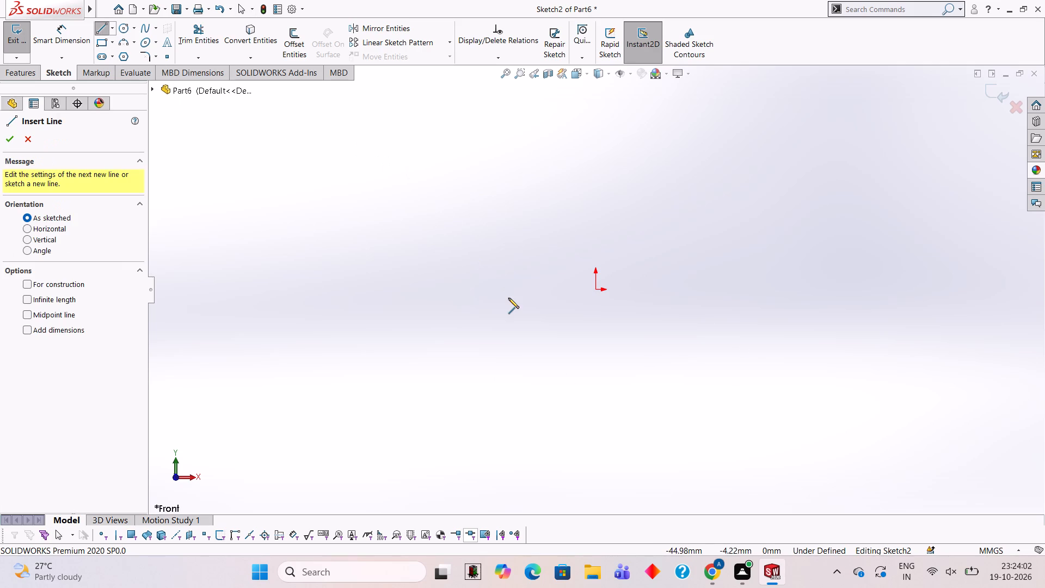
{"action": "left_click", "coordinate": [594, 287]}
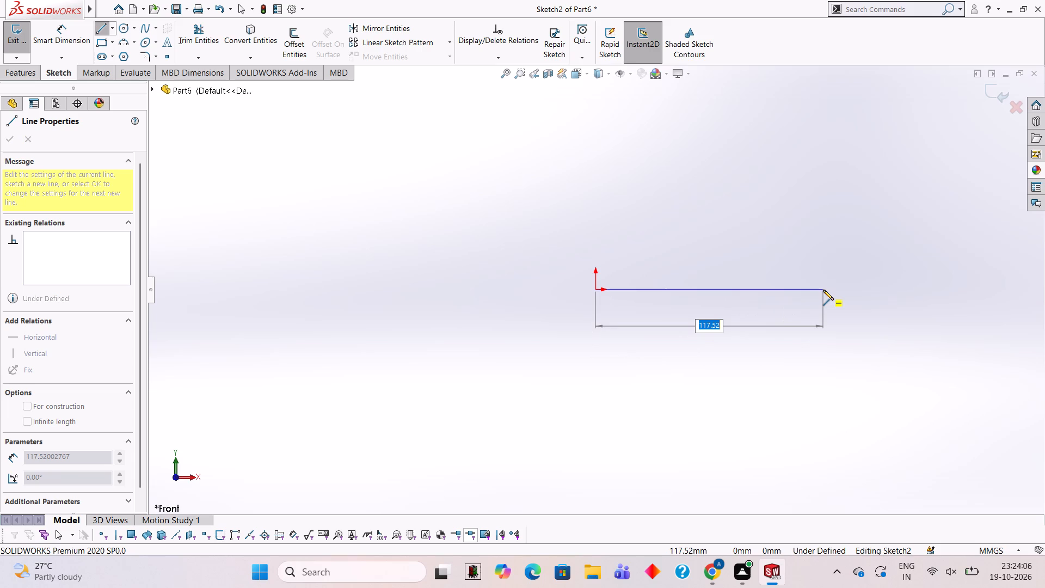
{"action": "type", "text": "80"}
{"action": "key", "text": "Return"}
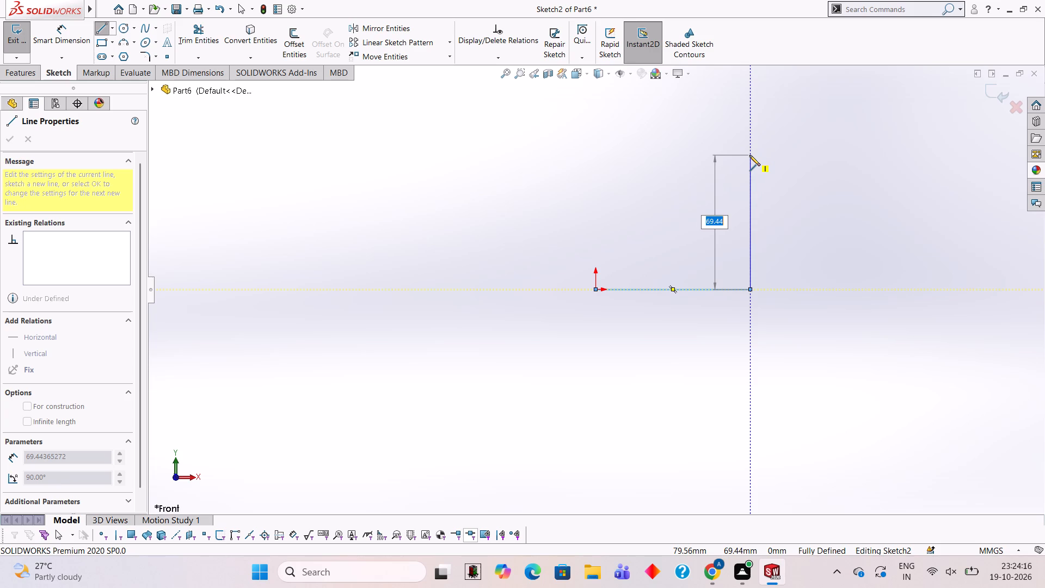
{"action": "type", "text": "50"}
{"action": "key", "text": "Return"}
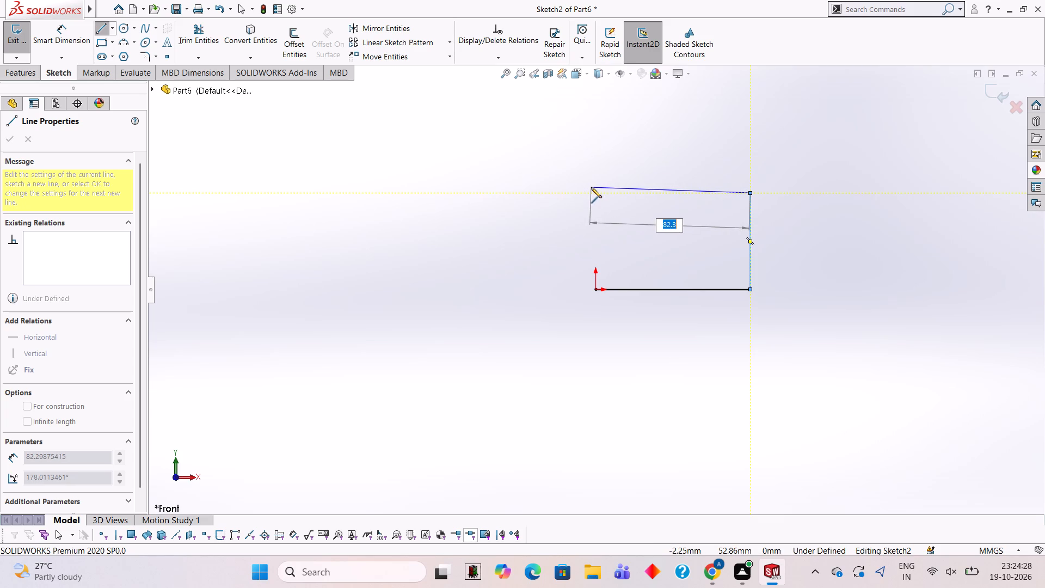
{"action": "type", "text": "80"}
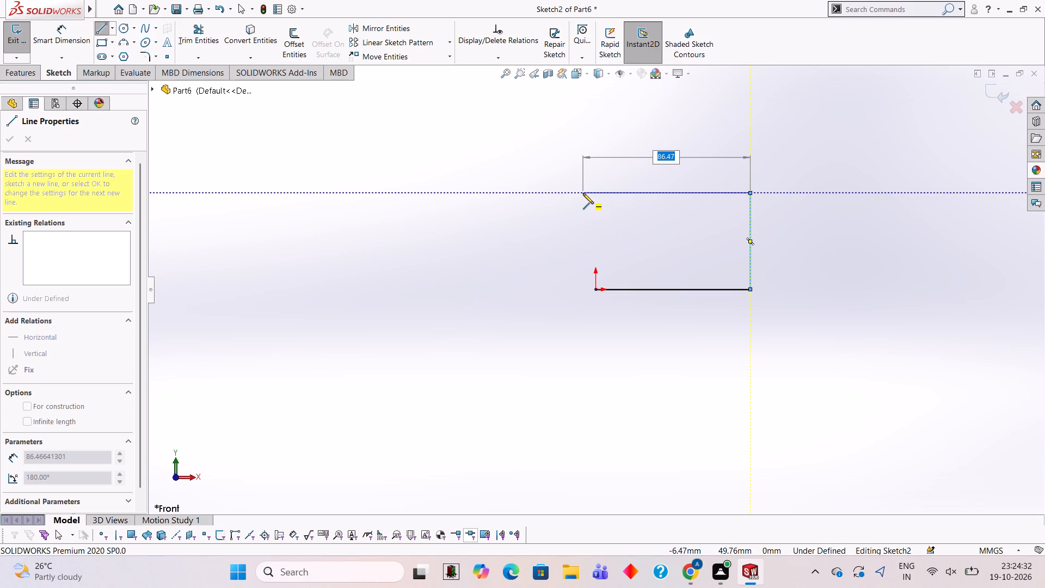
{"action": "type", "text": "80"}
{"action": "key", "text": "Return"}
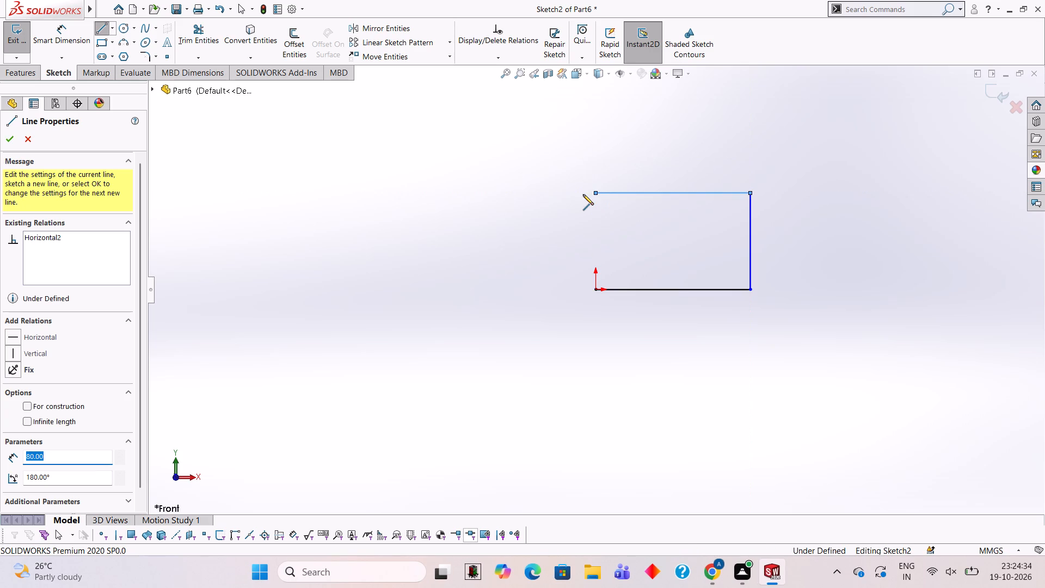
{"action": "left_click", "coordinate": [594, 290]}
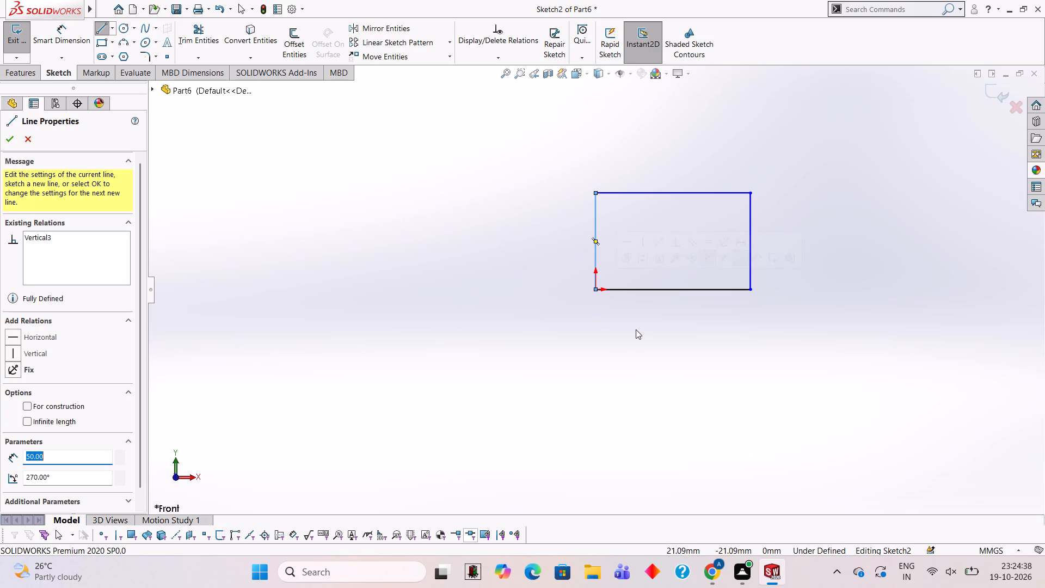
Draw 10 mm lines from the rectangle's lower-right corner along both edges and join their ends with a diagonal line.
{"action": "scroll", "coordinate": [770, 252], "scroll_direction": "down", "scroll_amount": 3}
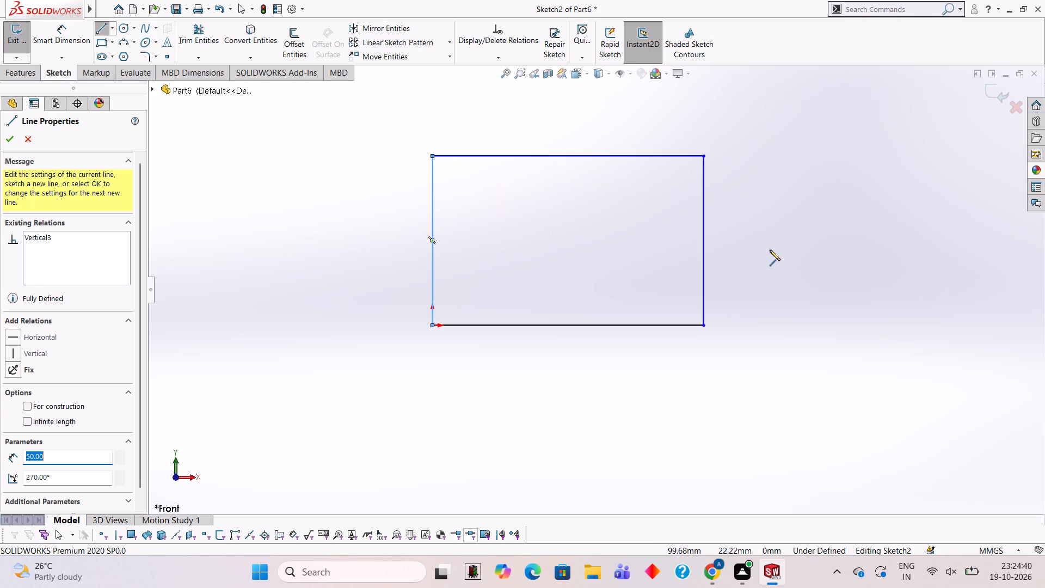
{"action": "left_click", "coordinate": [703, 324]}
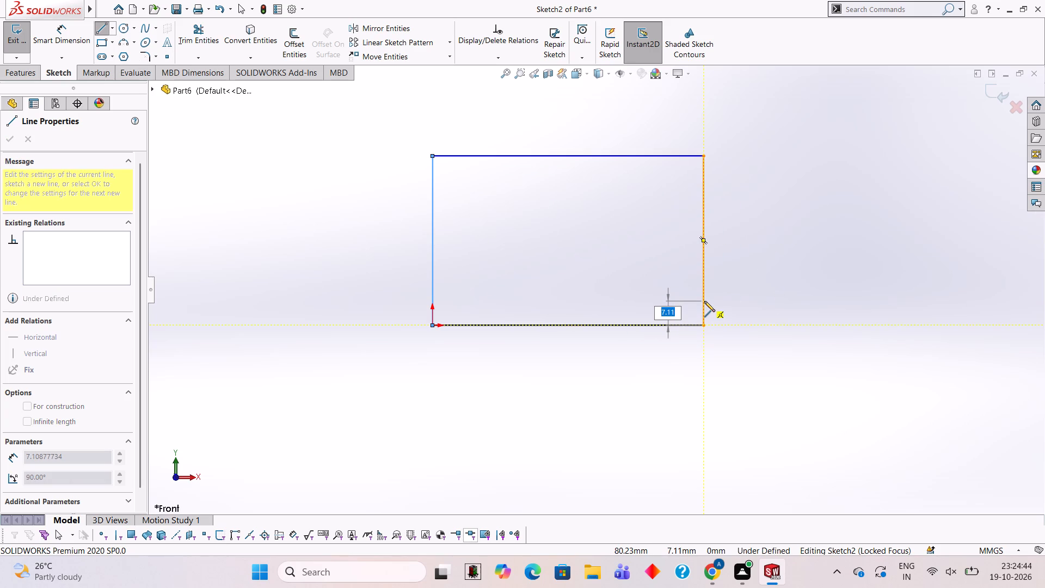
{"action": "type", "text": "10"}
{"action": "key", "text": "Return"}
{"action": "type", "text": "10"}
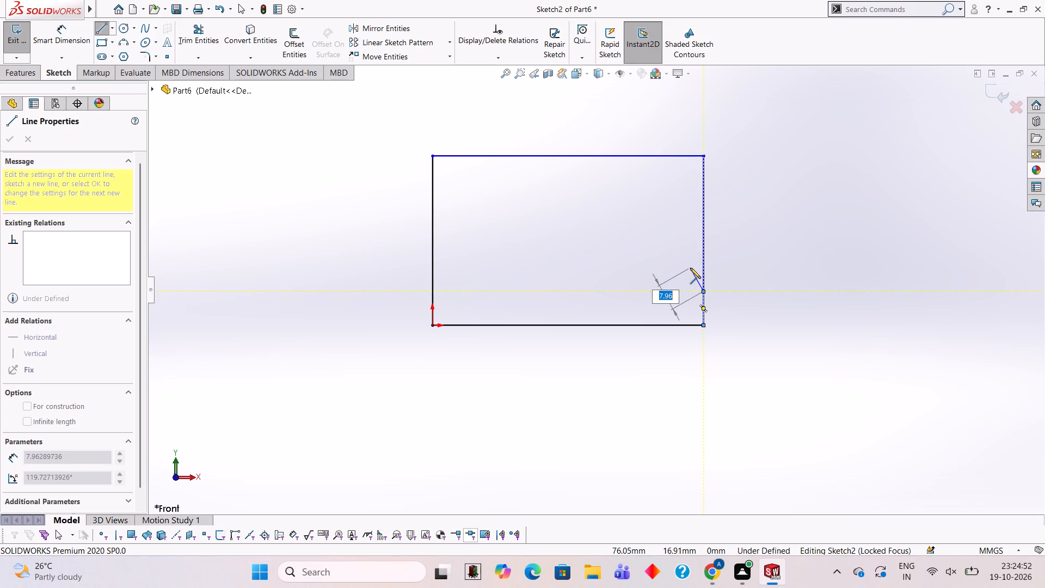
{"action": "key", "text": "Escape"}
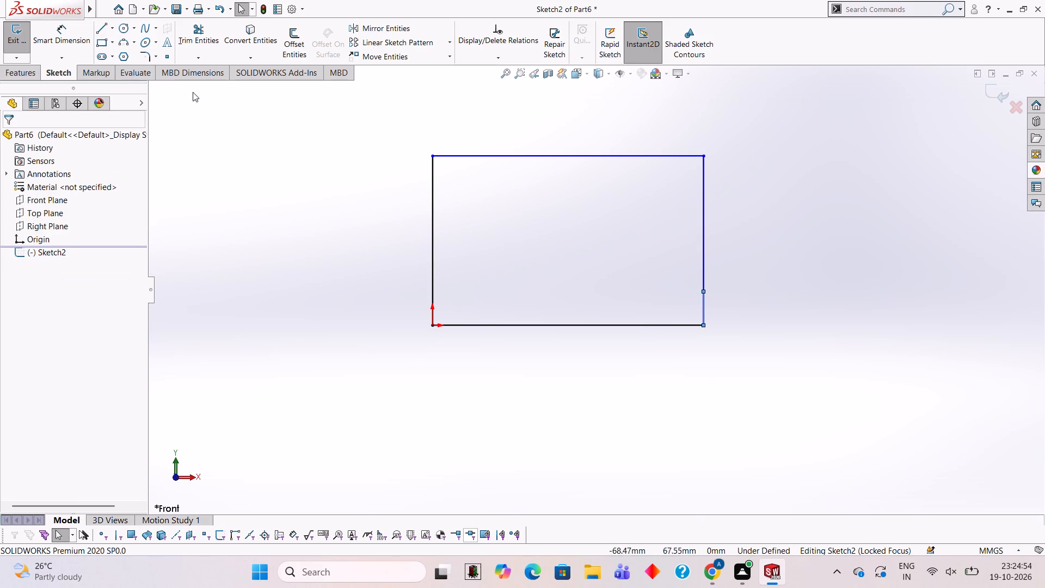
{"action": "left_click", "coordinate": [97, 30]}
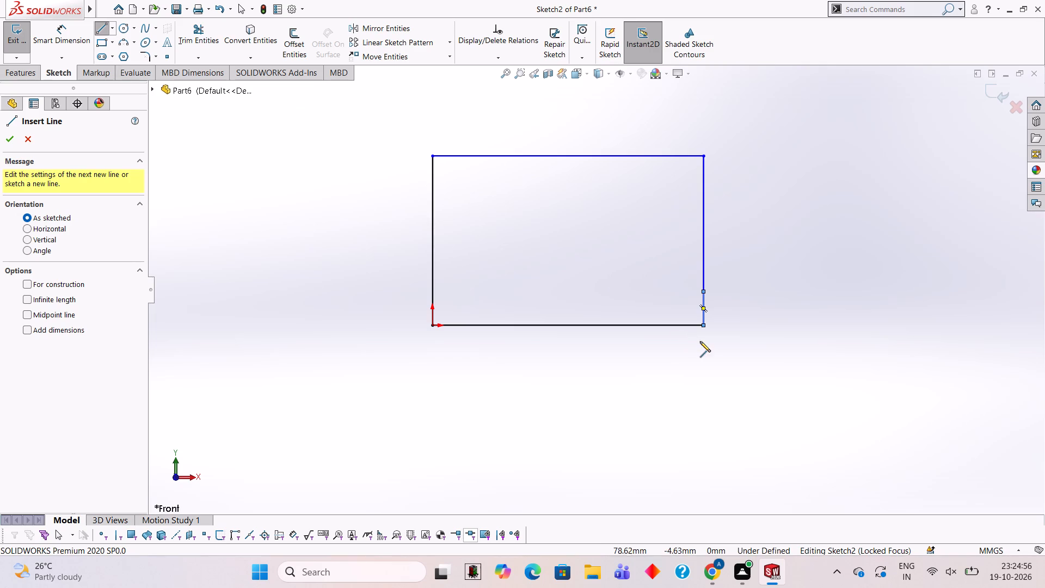
{"action": "left_click", "coordinate": [702, 326]}
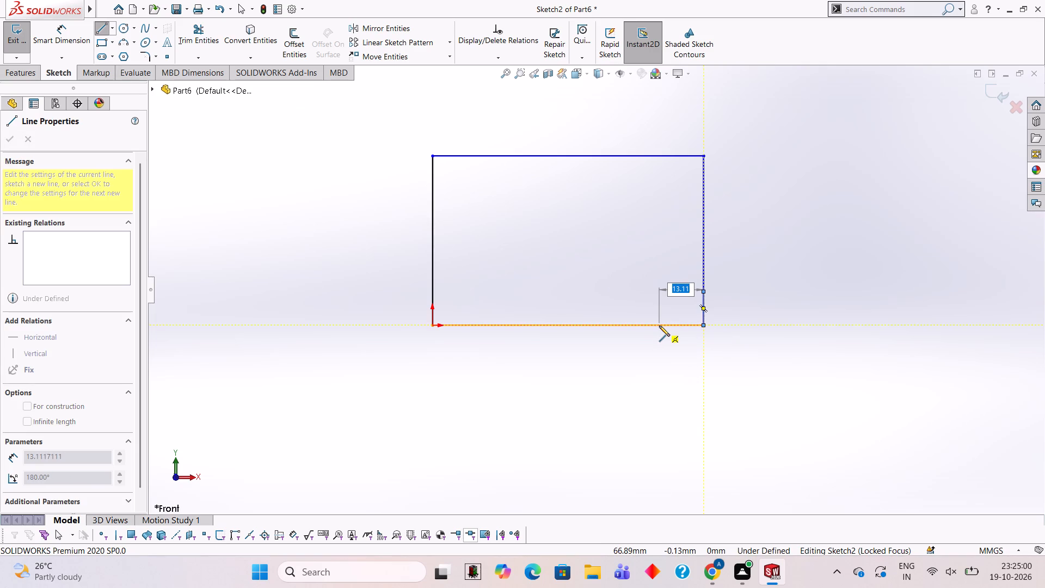
{"action": "type", "text": "10"}
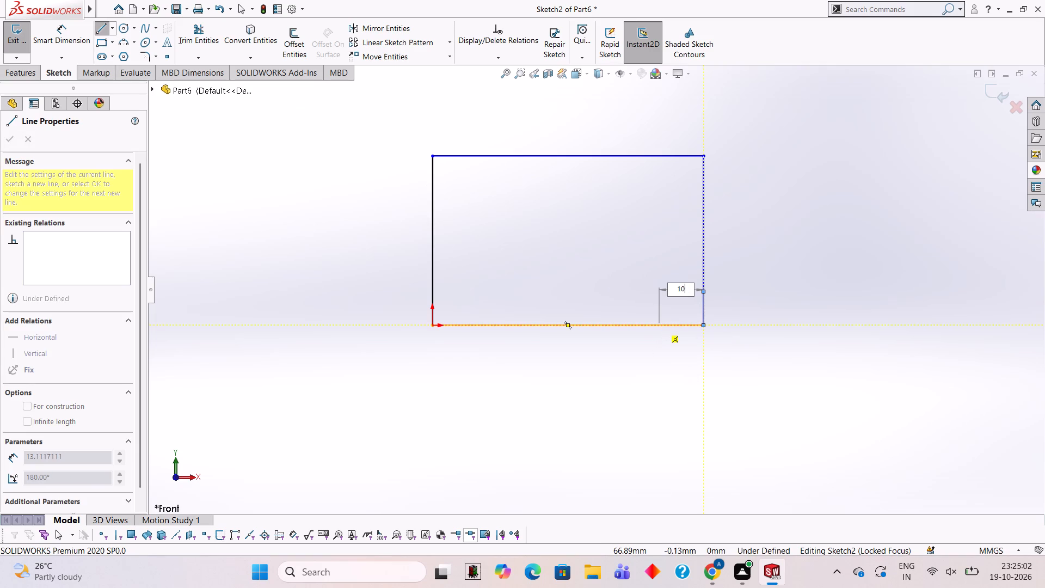
{"action": "key", "text": "Return"}
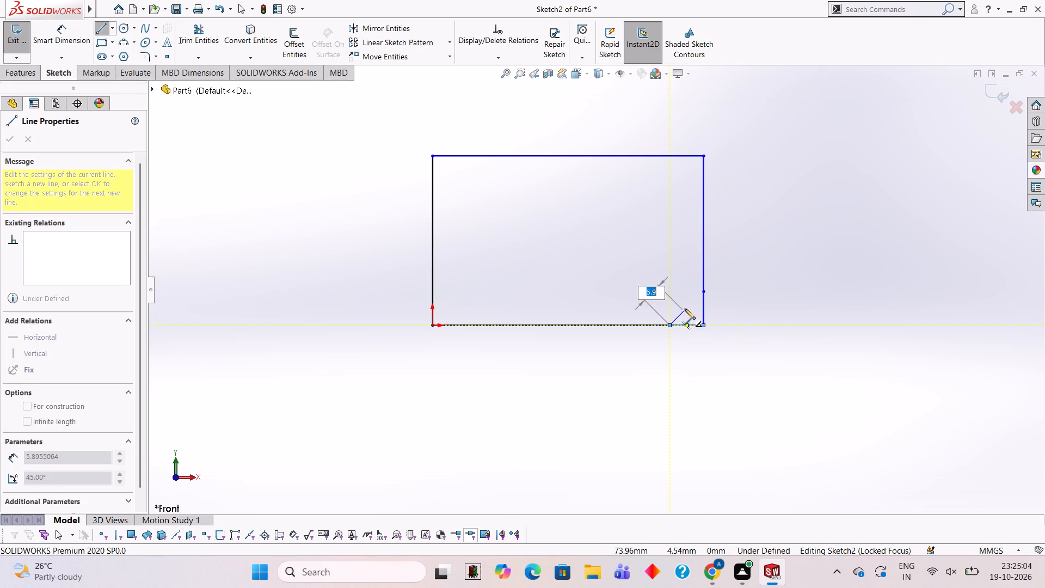
{"action": "left_click", "coordinate": [702, 292]}
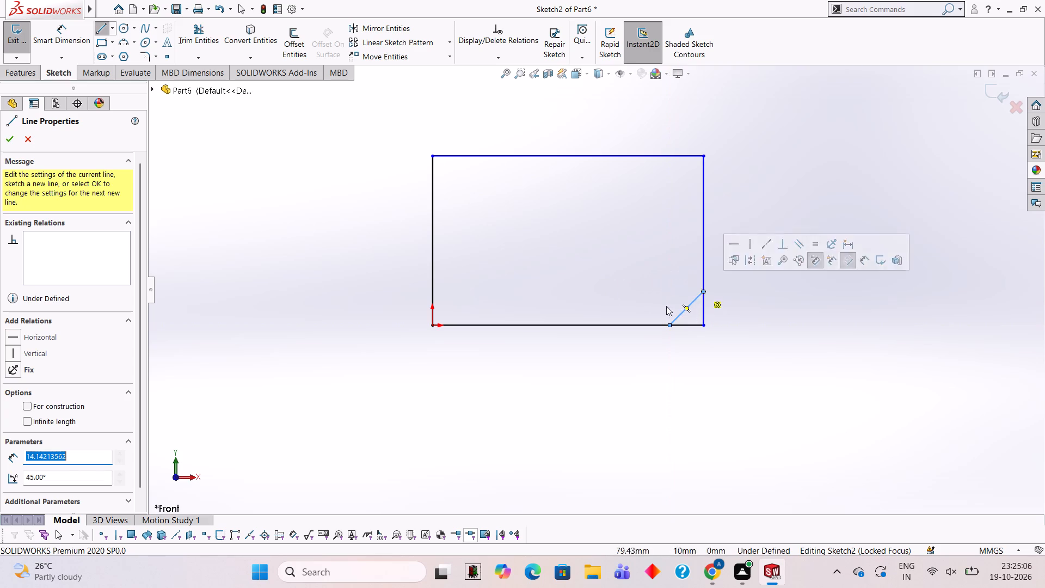
Trim away the corner segments outside the diagonal to leave a bevelled lower-right corner.
{"action": "left_click", "coordinate": [201, 42]}
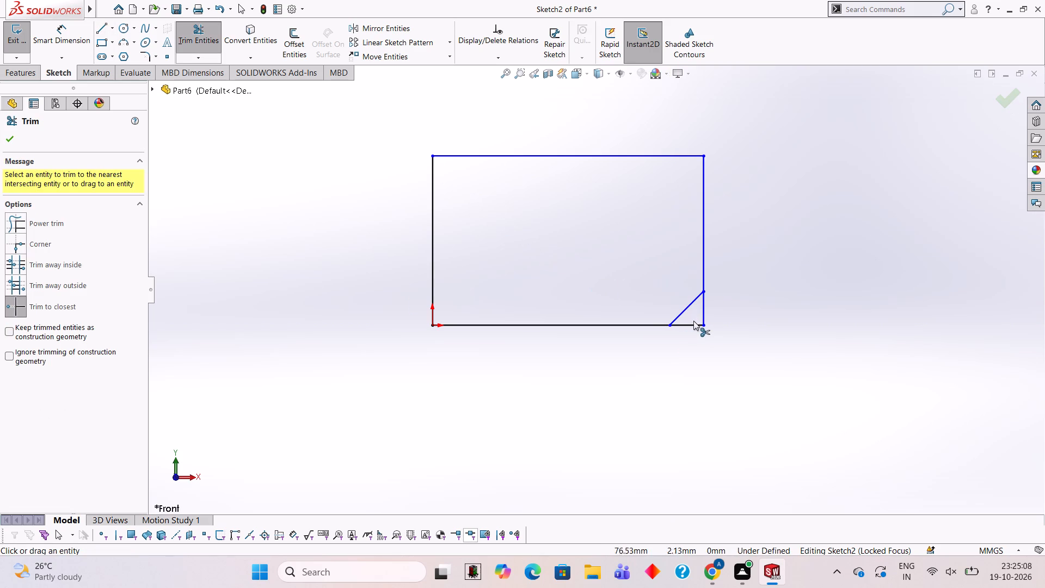
{"action": "left_click", "coordinate": [692, 325]}
{"action": "left_click", "coordinate": [702, 314]}
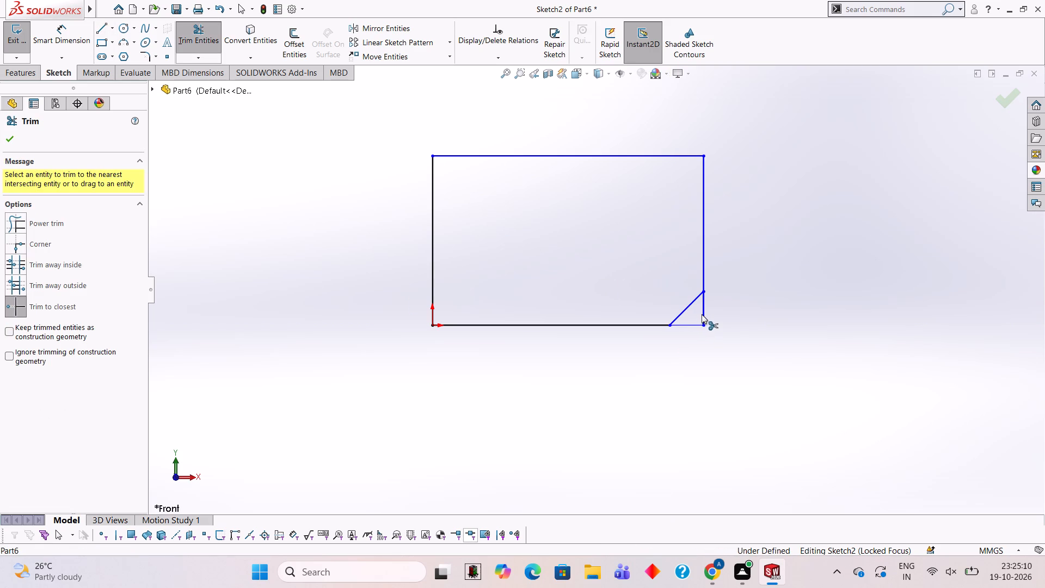
{"action": "left_click", "coordinate": [692, 324]}
{"action": "left_click", "coordinate": [704, 313]}
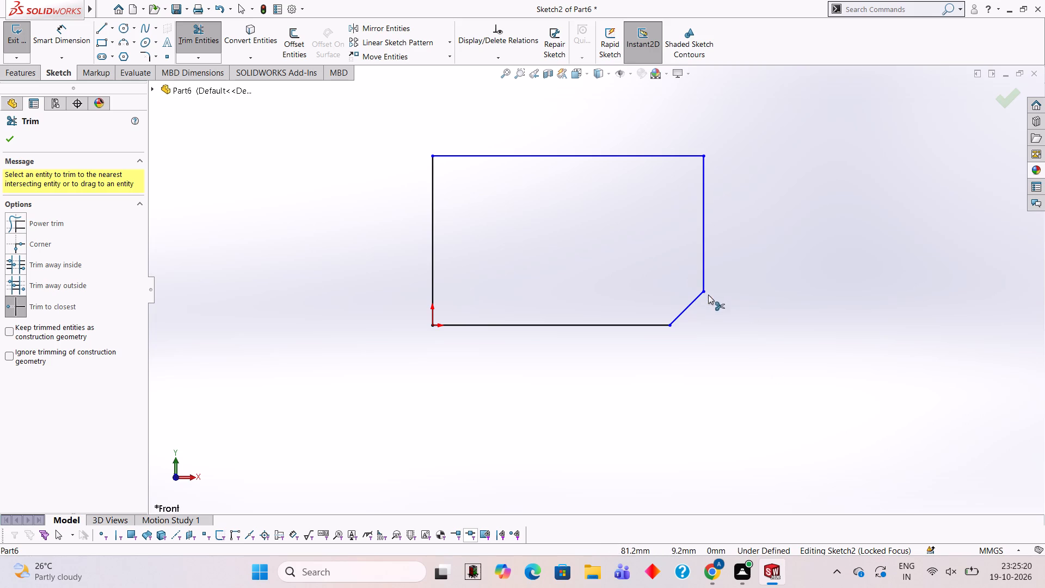
Add smart dimensions of 80 mm to the profile's top edge and 50 mm to its left edge.
{"action": "scroll", "coordinate": [675, 297], "scroll_direction": "up", "scroll_amount": 2}
{"action": "scroll", "coordinate": [688, 298], "scroll_direction": "down", "scroll_amount": 4}
{"action": "scroll", "coordinate": [616, 303], "scroll_direction": "down", "scroll_amount": 4}
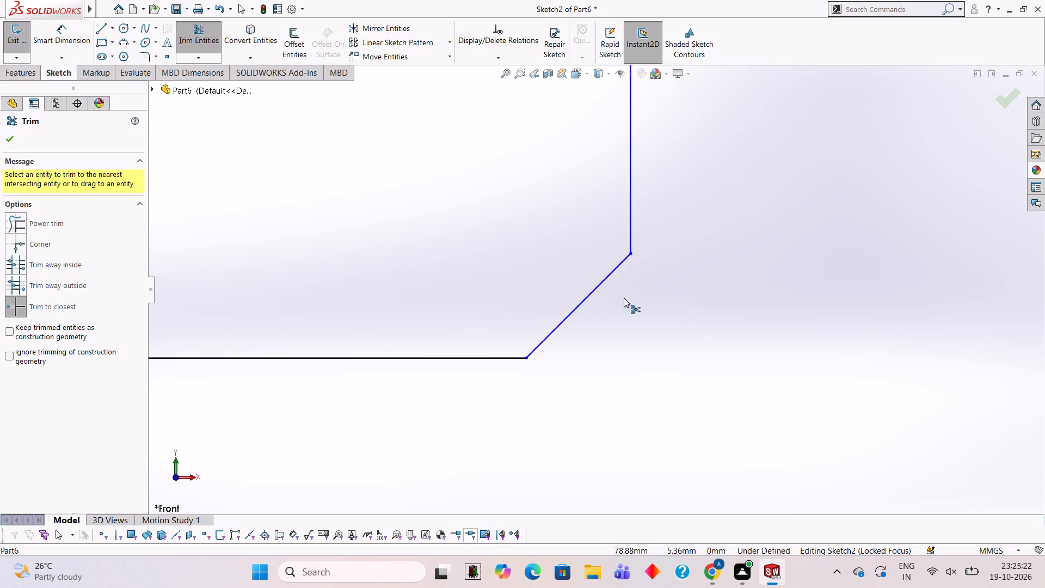
{"action": "scroll", "coordinate": [636, 242], "scroll_direction": "down", "scroll_amount": 4}
{"action": "scroll", "coordinate": [616, 286], "scroll_direction": "up", "scroll_amount": 15}
{"action": "scroll", "coordinate": [489, 255], "scroll_direction": "down", "scroll_amount": 4}
{"action": "left_click", "coordinate": [70, 52]}
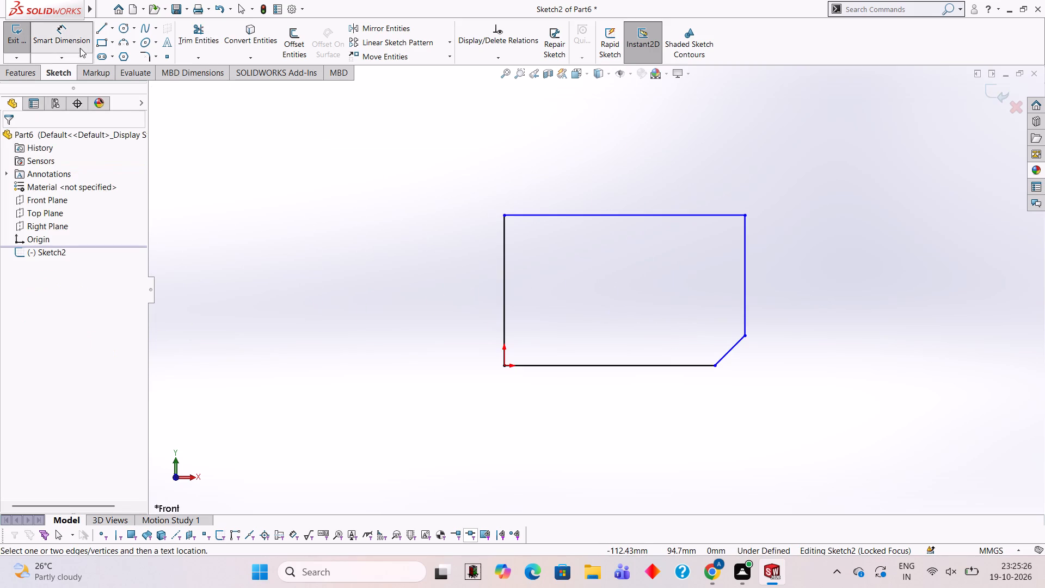
{"action": "left_click", "coordinate": [620, 218]}
{"action": "left_click", "coordinate": [620, 145]}
{"action": "left_click", "coordinate": [574, 124]}
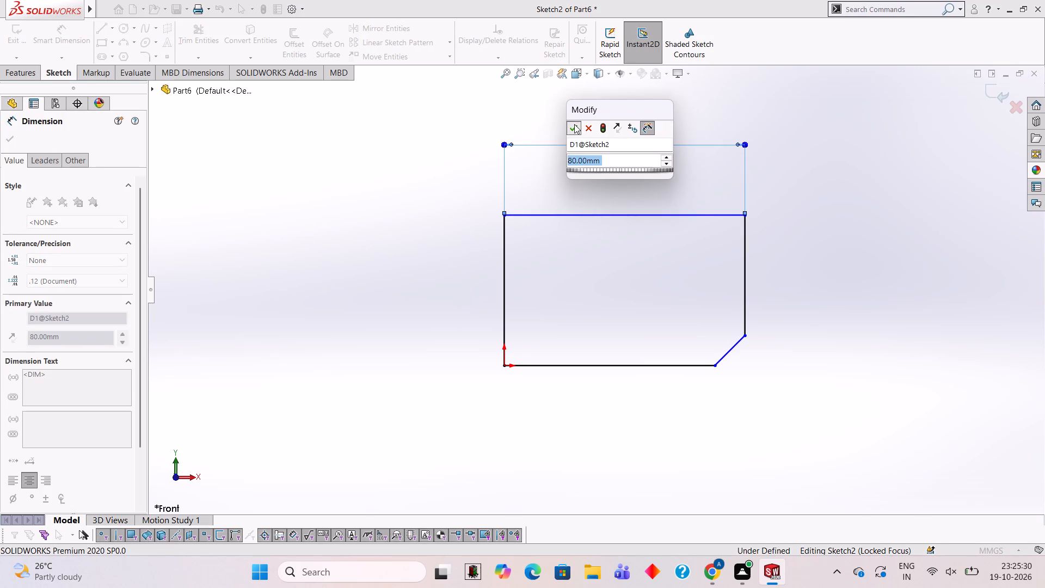
{"action": "left_click", "coordinate": [729, 108]}
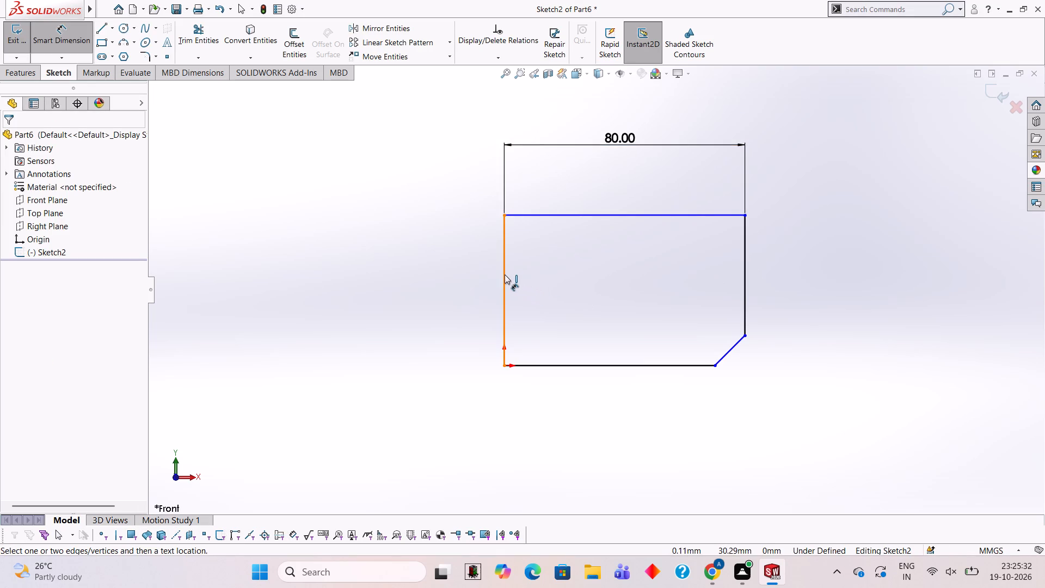
{"action": "left_click", "coordinate": [505, 274]}
{"action": "left_click", "coordinate": [440, 271]}
{"action": "left_click", "coordinate": [397, 251]}
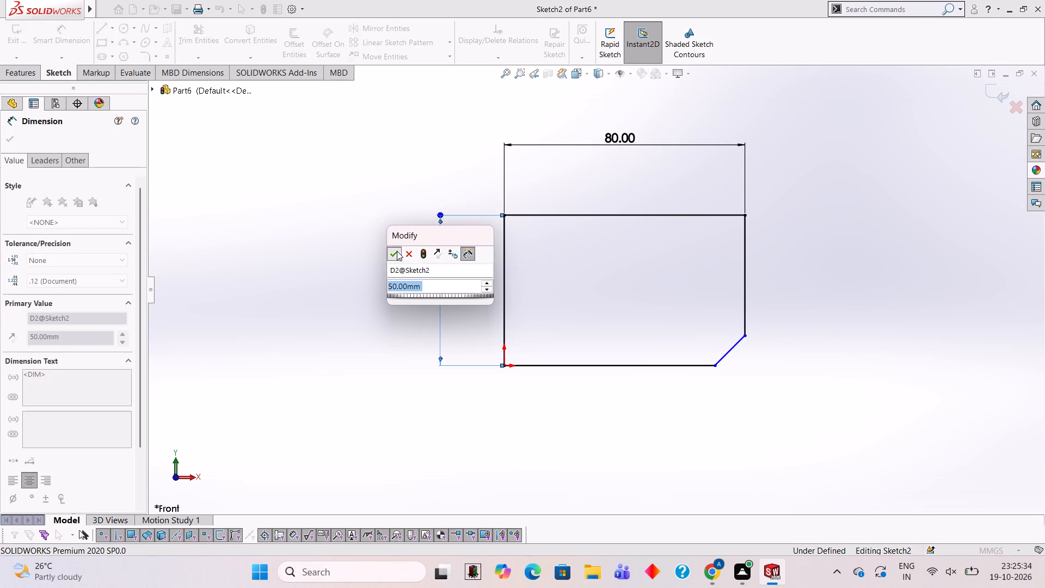
Add 10 mm horizontal and 10 mm vertical smart dimensions between the endpoints of the profile's bevelled corner.
{"action": "left_click", "coordinate": [420, 145]}
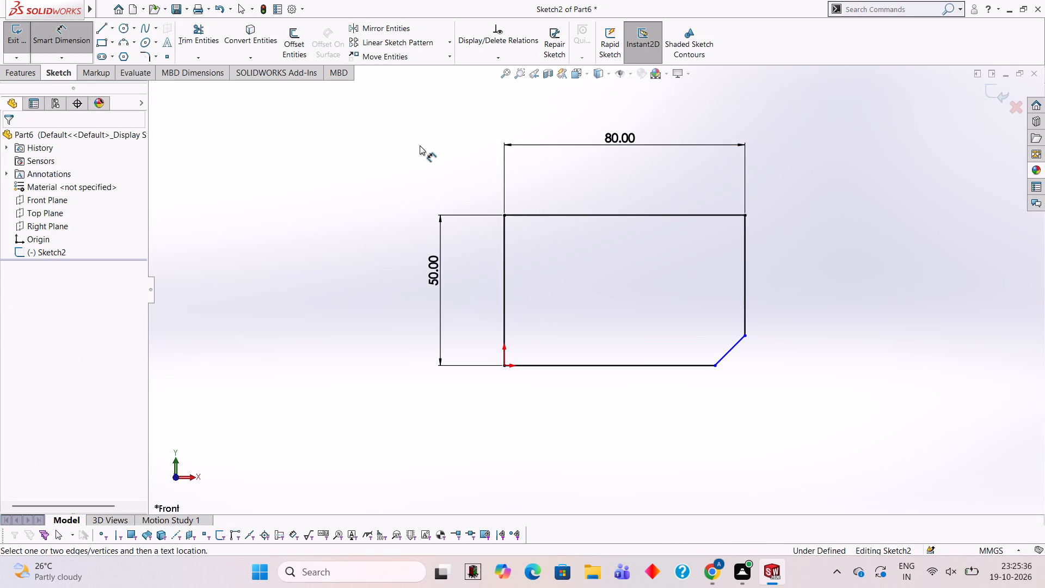
{"action": "left_click", "coordinate": [745, 338]}
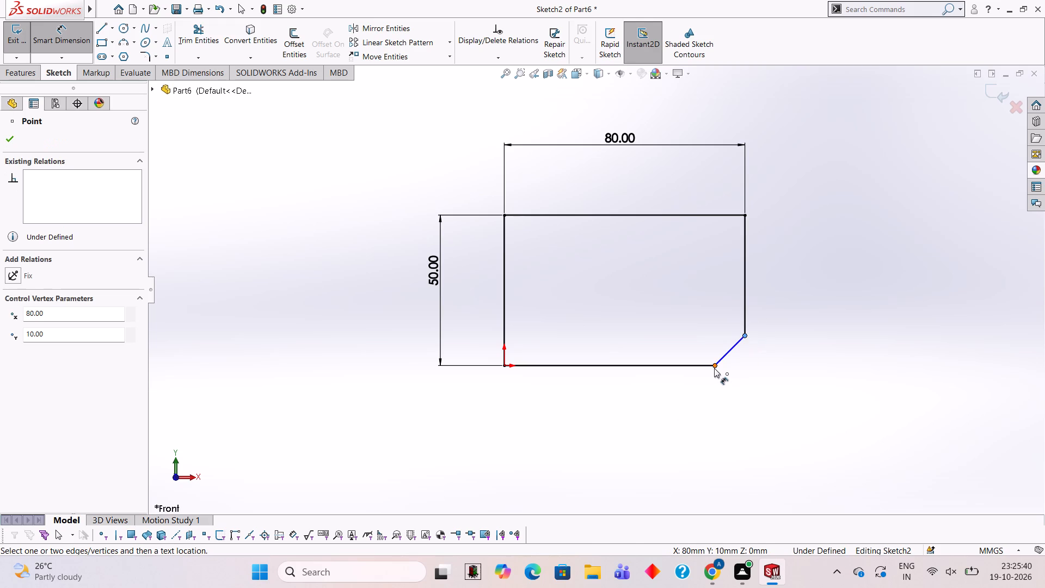
{"action": "left_click", "coordinate": [714, 368]}
{"action": "left_click", "coordinate": [719, 414]}
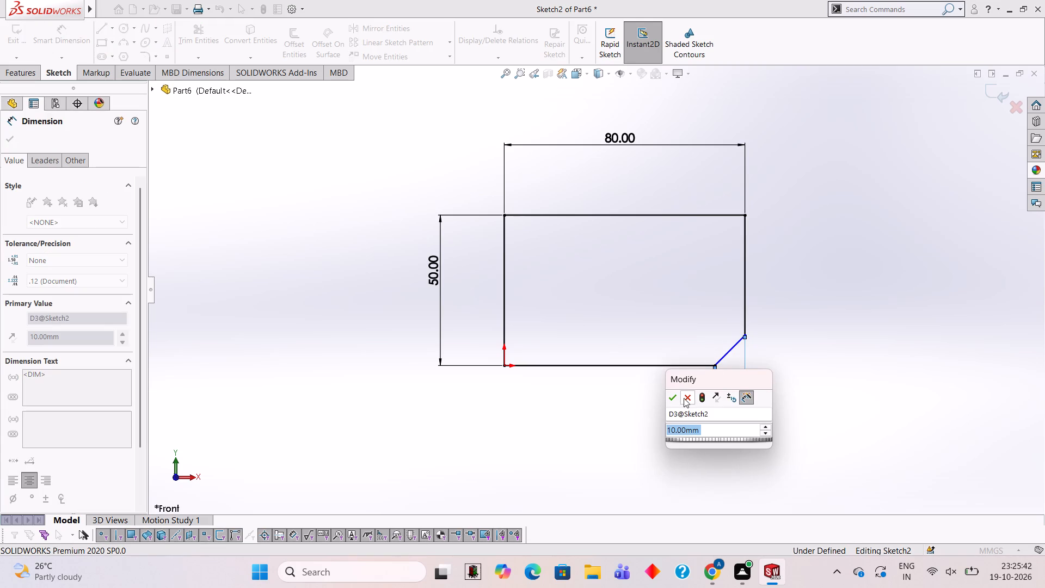
{"action": "left_click", "coordinate": [674, 395]}
{"action": "left_click", "coordinate": [683, 309]}
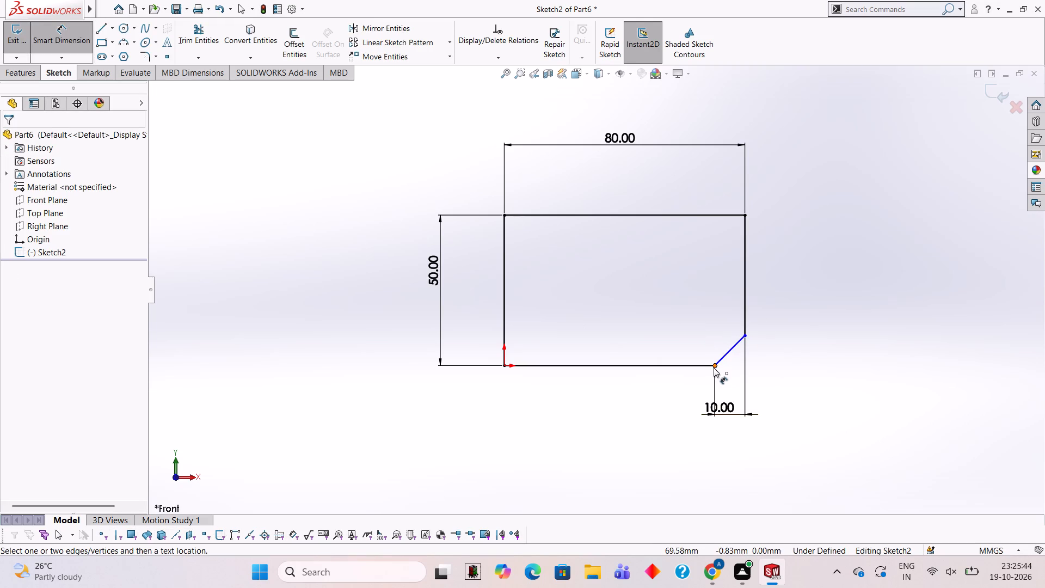
{"action": "left_click", "coordinate": [714, 367]}
{"action": "left_click", "coordinate": [745, 335]}
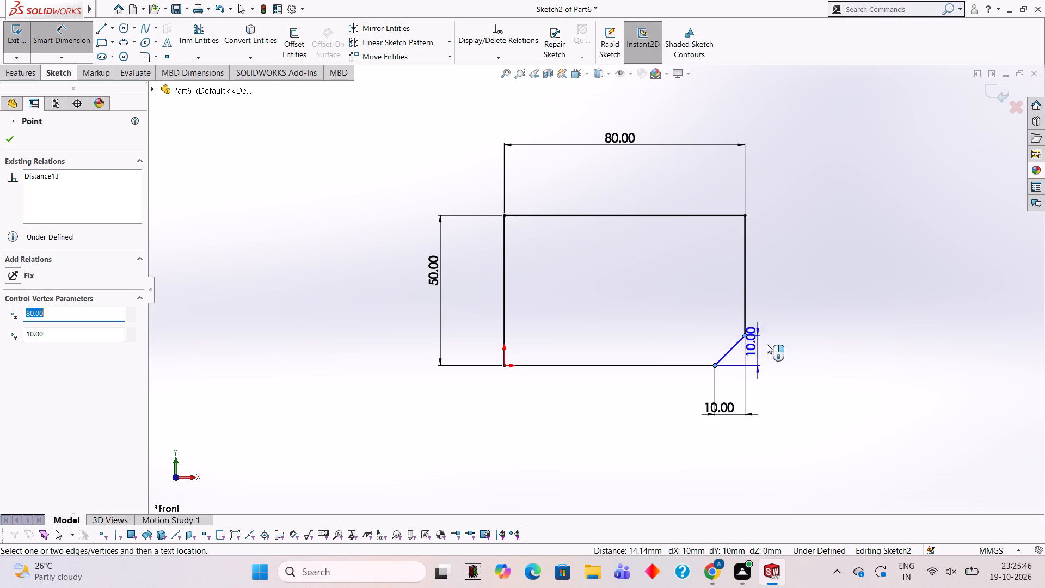
{"action": "left_click", "coordinate": [808, 349]}
{"action": "left_click", "coordinate": [763, 331]}
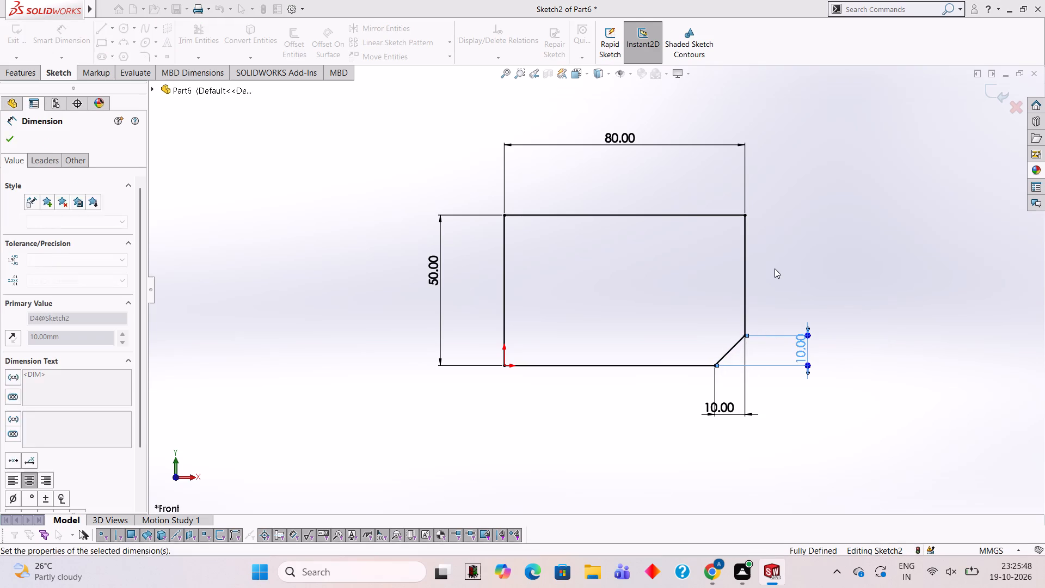
{"action": "left_click", "coordinate": [774, 268]}
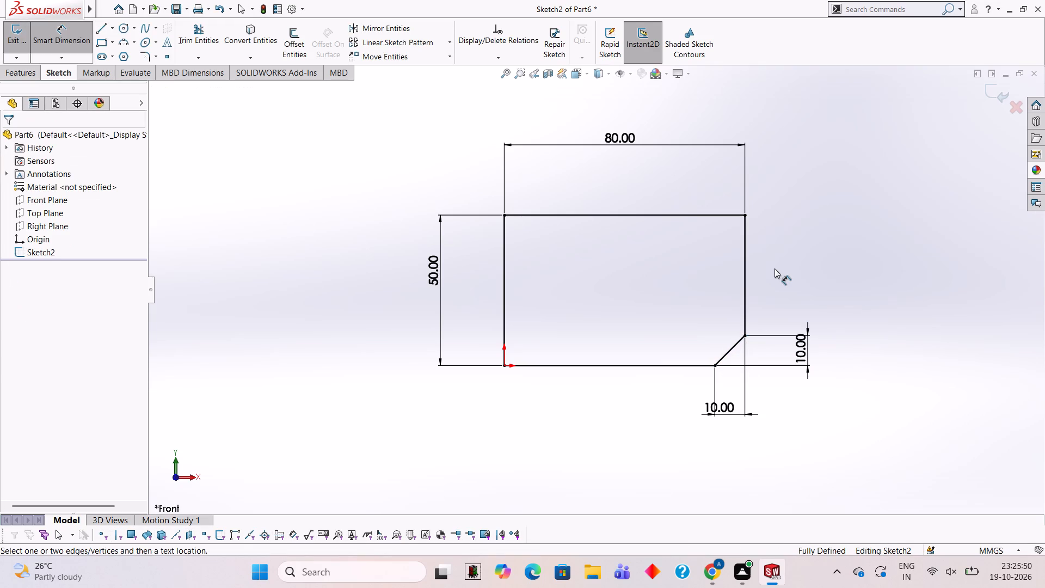
Extrude the bevelled profile as a blind boss 10 mm deep.
{"action": "scroll", "coordinate": [809, 300], "scroll_direction": "up", "scroll_amount": 1}
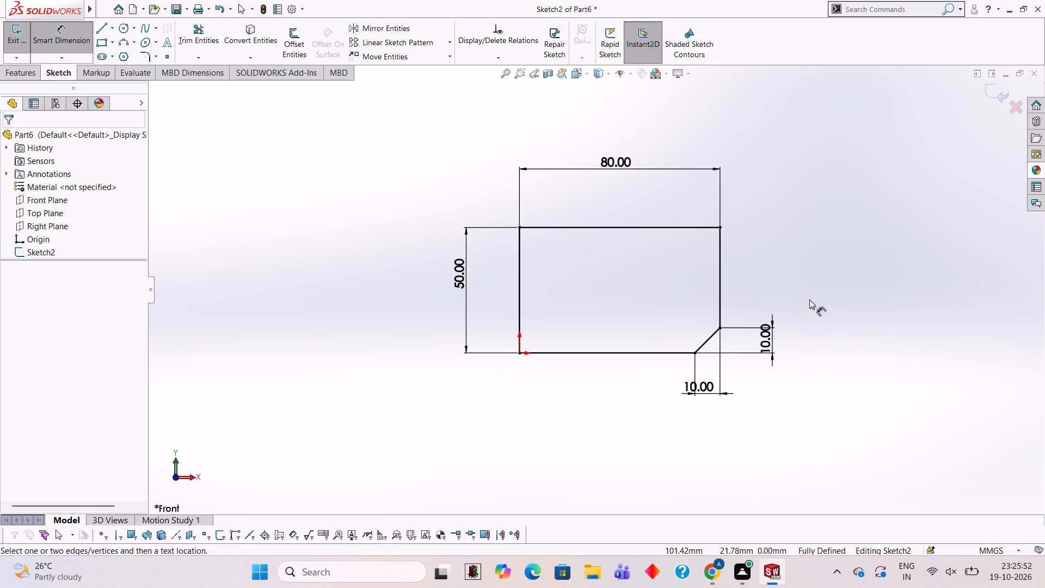
{"action": "scroll", "coordinate": [809, 299], "scroll_direction": "down", "scroll_amount": 1}
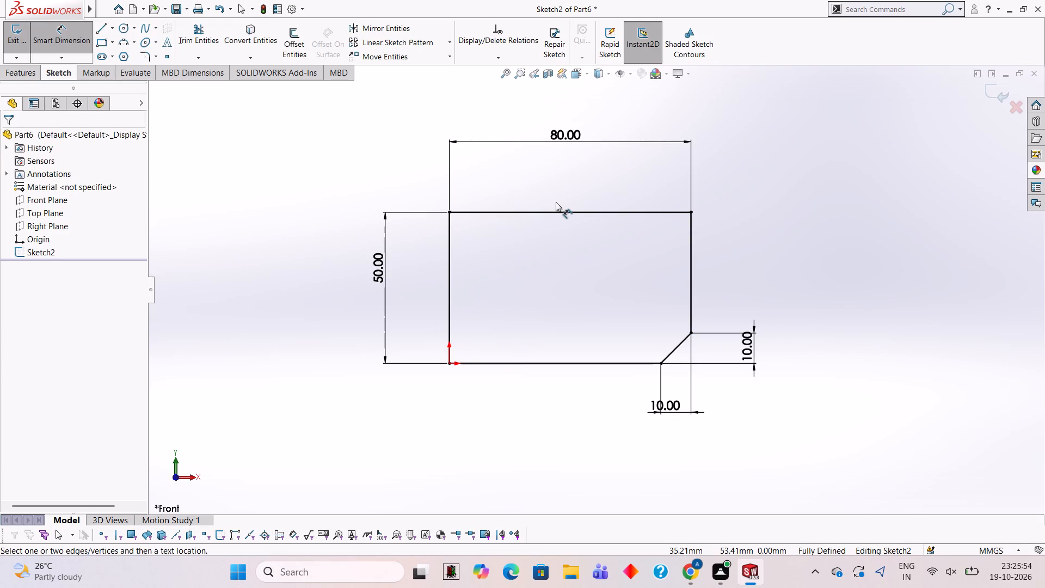
{"action": "left_click", "coordinate": [28, 72]}
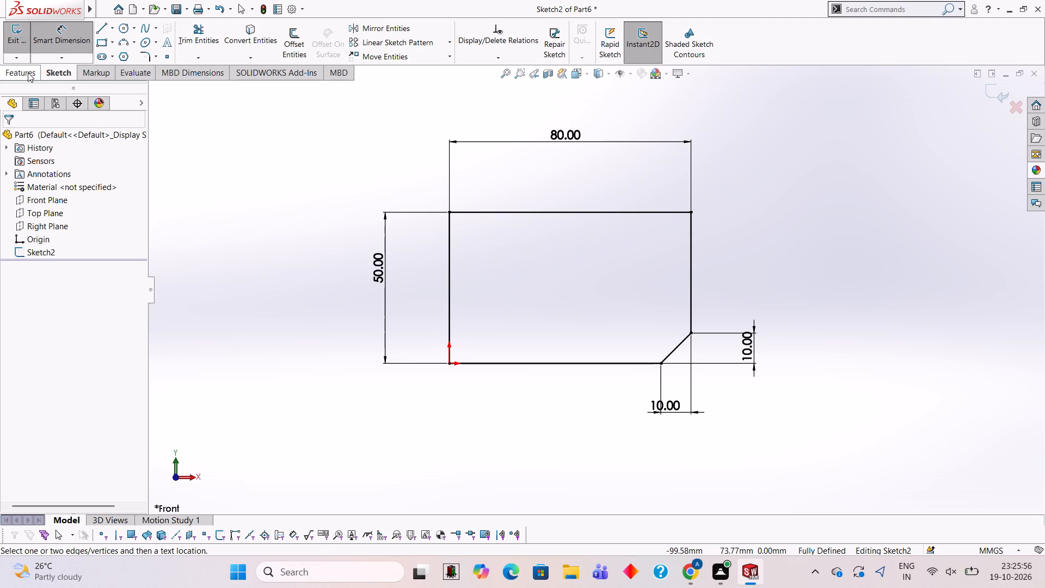
{"action": "left_click", "coordinate": [28, 52]}
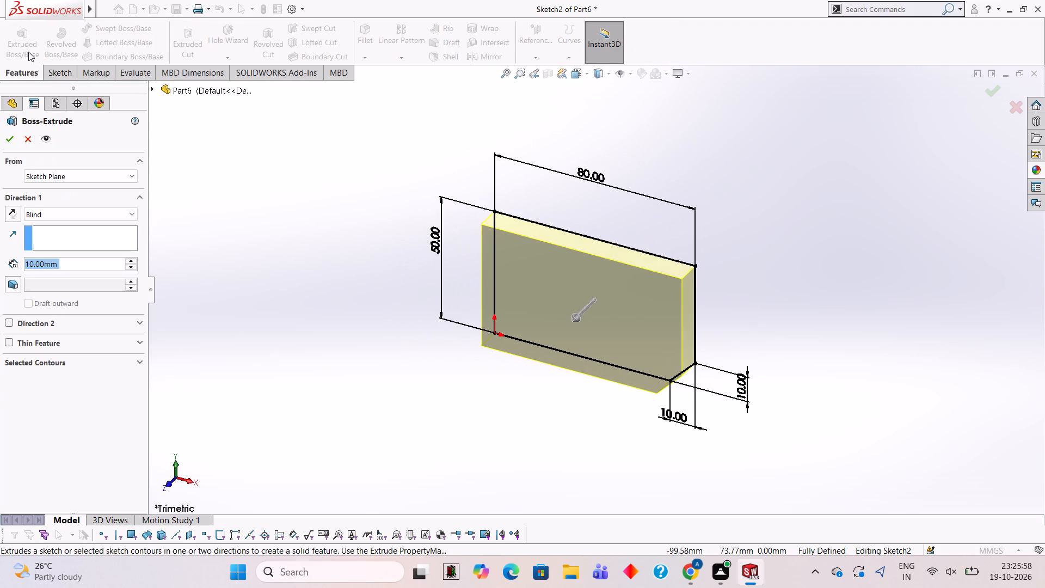
{"action": "key", "text": "Return"}
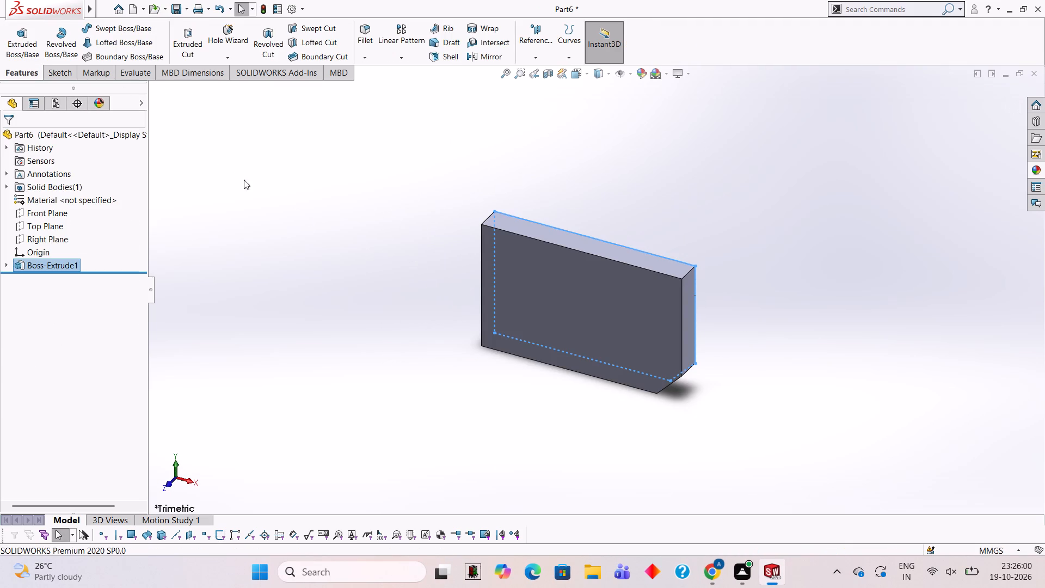
Start a sketch on the plate's 80 x 10 mm top face, opposite the bevelled side, viewed normal to the face.
{"action": "scroll", "coordinate": [414, 330], "scroll_direction": "down", "scroll_amount": 1}
{"action": "middle_click_drag", "start_coordinate": [439, 363], "coordinate": [506, 187]}
{"action": "middle_click_drag", "start_coordinate": [605, 360], "coordinate": [598, 210]}
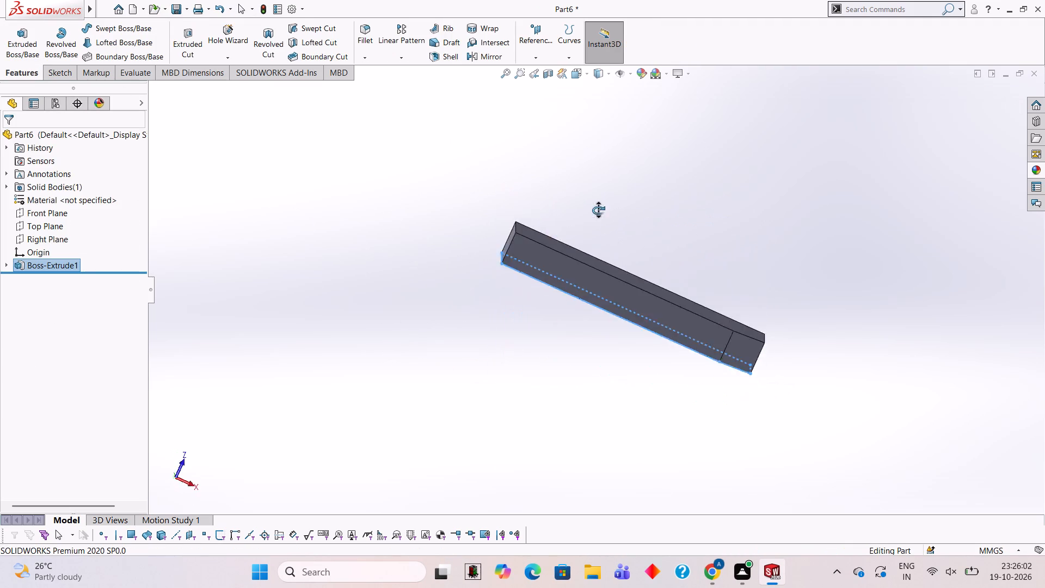
{"action": "middle_click_drag", "start_coordinate": [598, 210], "coordinate": [563, 181]}
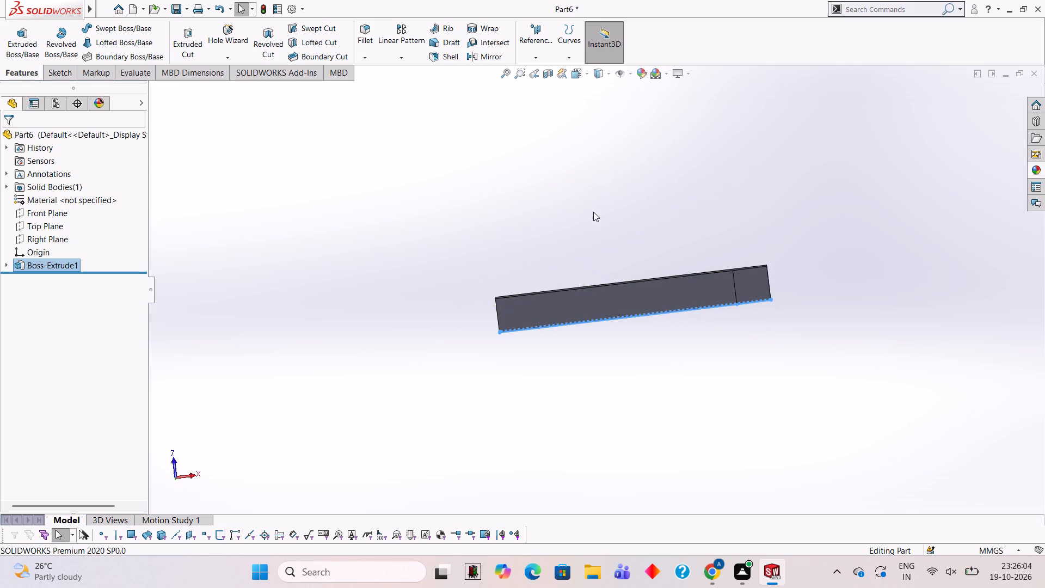
{"action": "middle_click_drag", "start_coordinate": [613, 231], "coordinate": [630, 240]}
{"action": "middle_click_drag", "start_coordinate": [549, 226], "coordinate": [607, 413]}
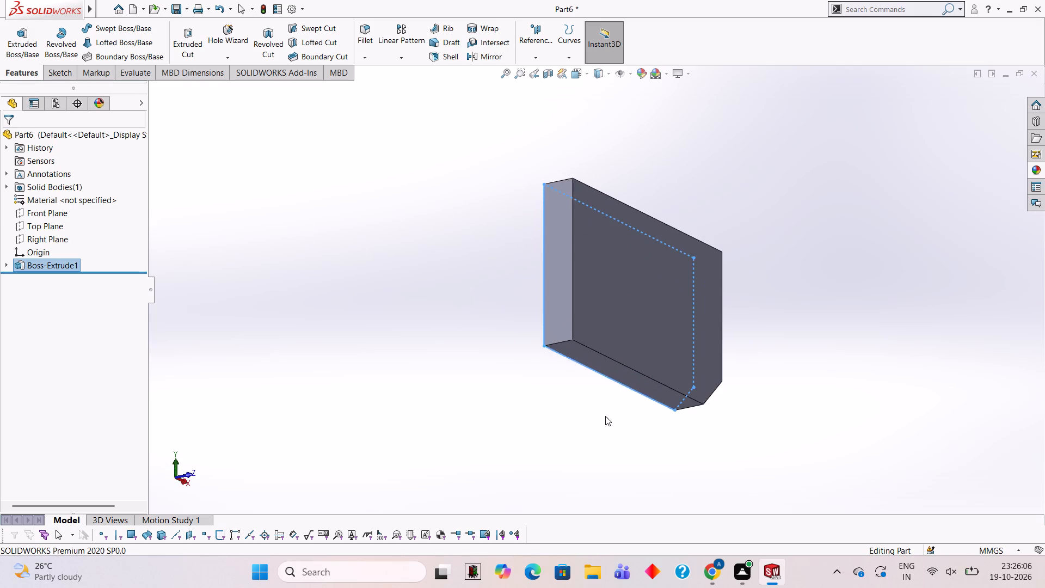
{"action": "middle_click_drag", "start_coordinate": [514, 125], "coordinate": [640, 403]}
{"action": "middle_click_drag", "start_coordinate": [663, 193], "coordinate": [682, 354]}
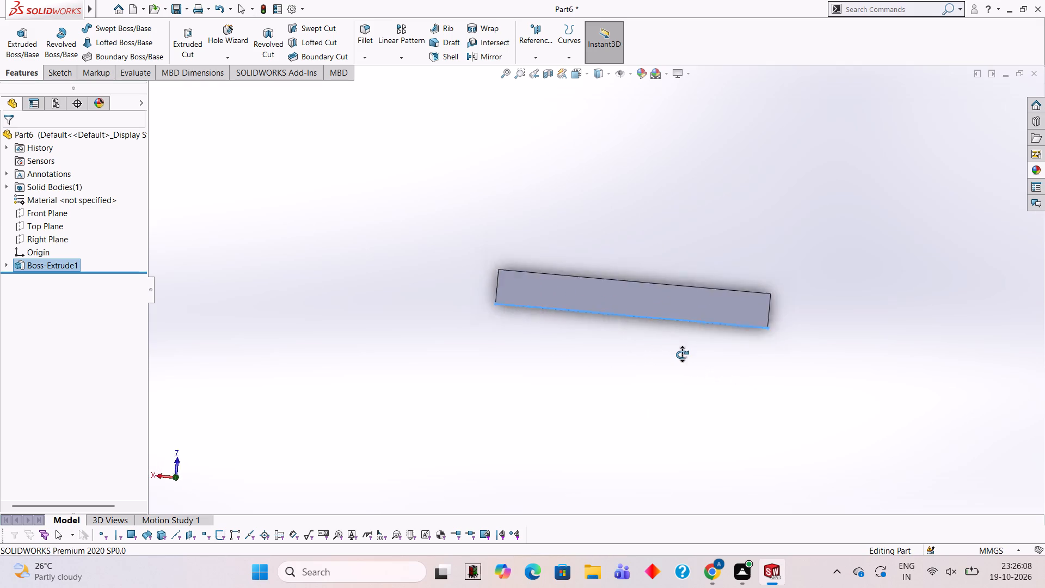
{"action": "middle_click_drag", "start_coordinate": [682, 354], "coordinate": [680, 365]}
{"action": "scroll", "coordinate": [680, 365], "scroll_direction": "down", "scroll_amount": 1}
{"action": "left_click", "coordinate": [632, 275]}
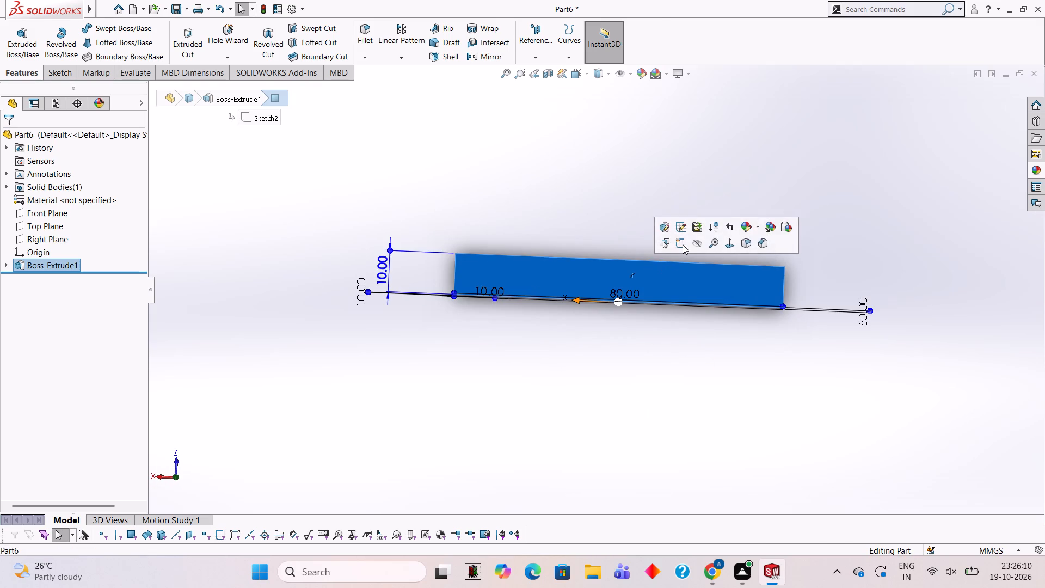
{"action": "left_click", "coordinate": [683, 244]}
{"action": "key", "text": "ctrl+8"}
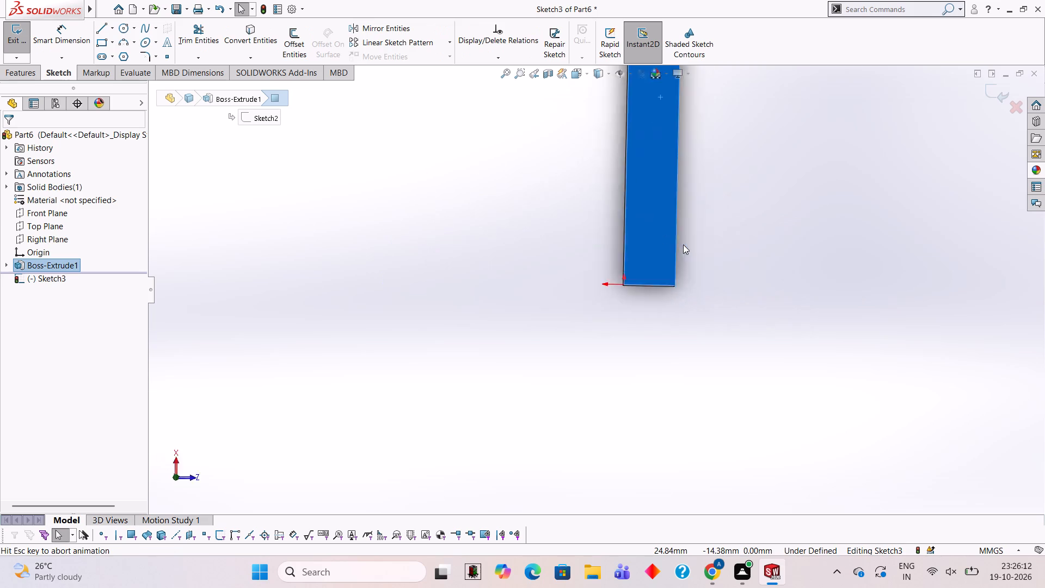
{"action": "key", "text": "ctrl+8"}
{"action": "key", "text": "ctrl+8"}
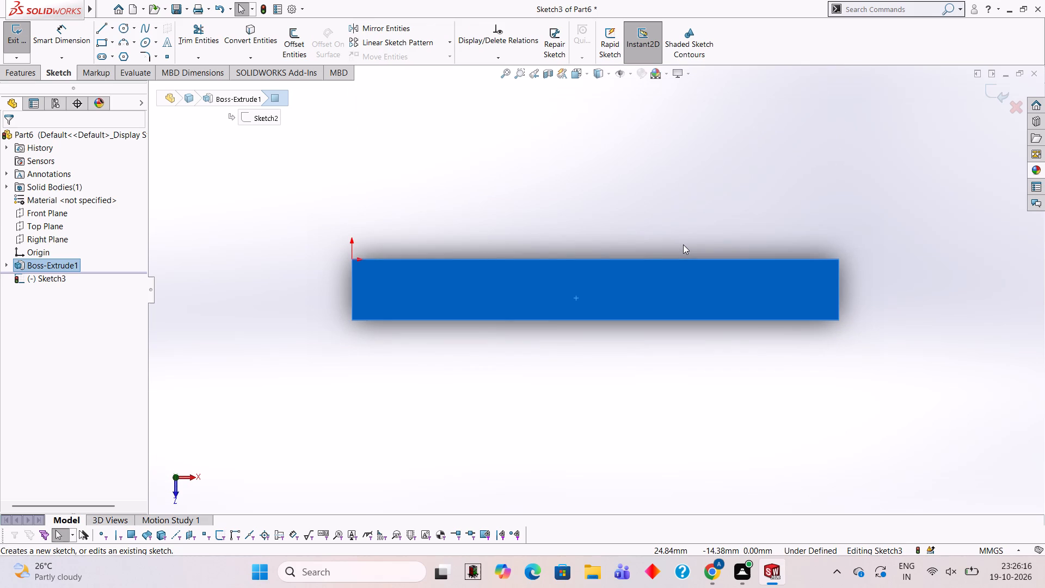
{"action": "middle_click_drag", "start_coordinate": [701, 309], "coordinate": [696, 235]}
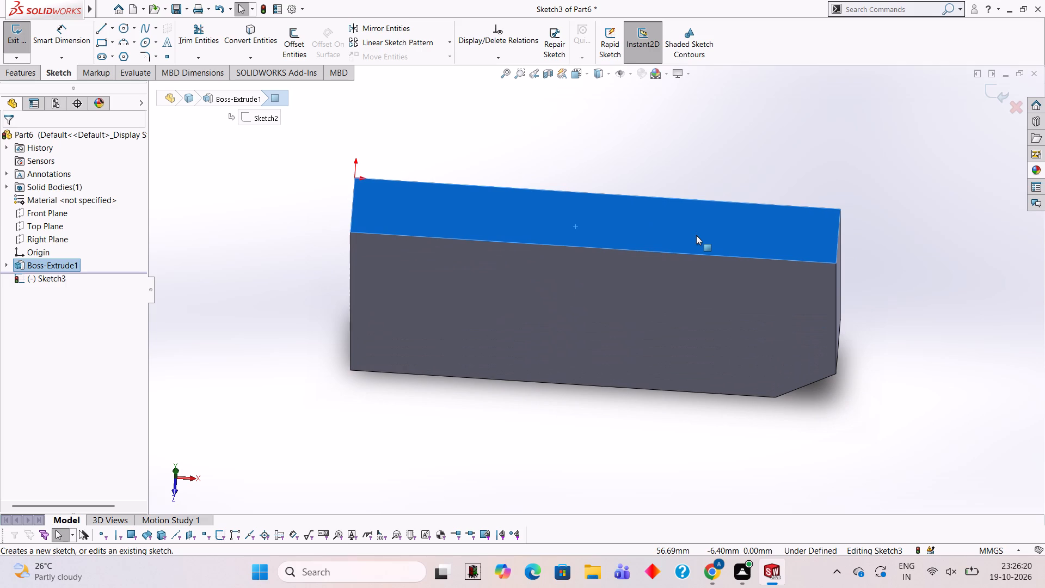
{"action": "middle_click_drag", "start_coordinate": [659, 216], "coordinate": [669, 373]}
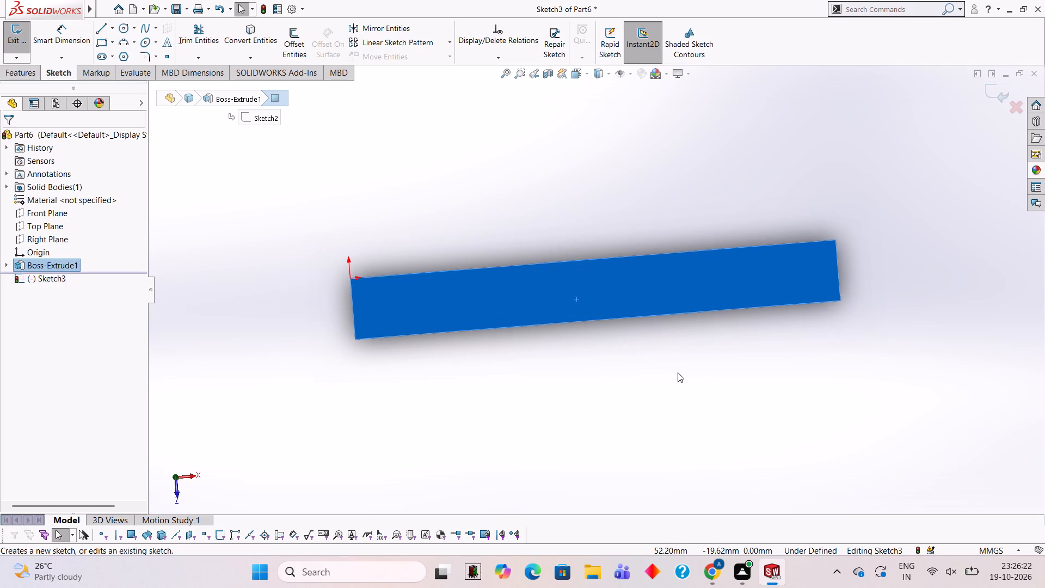
{"action": "key", "text": "ctrl+8"}
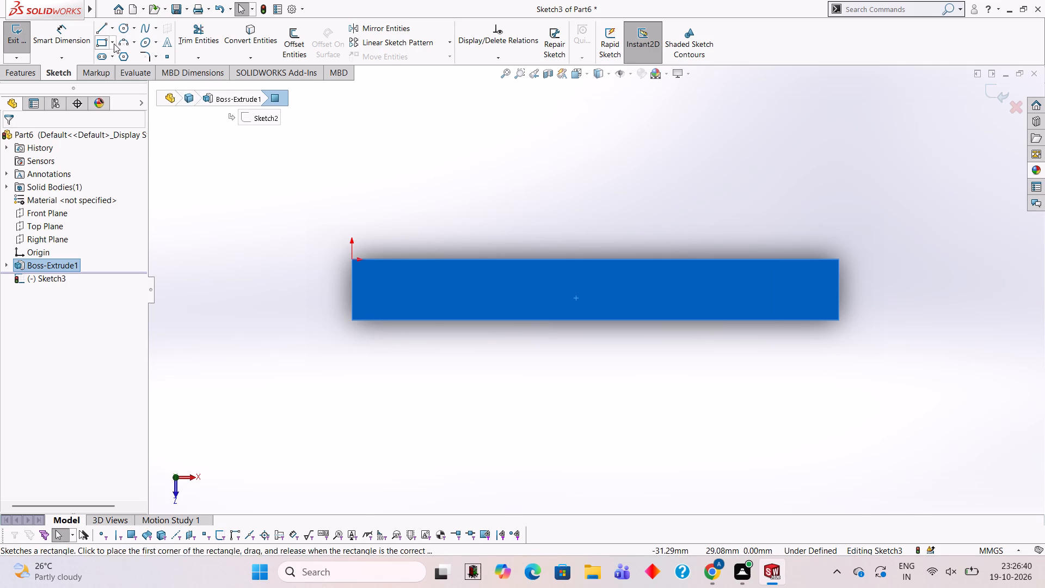
Draw a 70 mm vertical line from the midpoint of the face's front long edge, across the face and beyond its rear edge.
{"action": "left_click", "coordinate": [103, 31]}
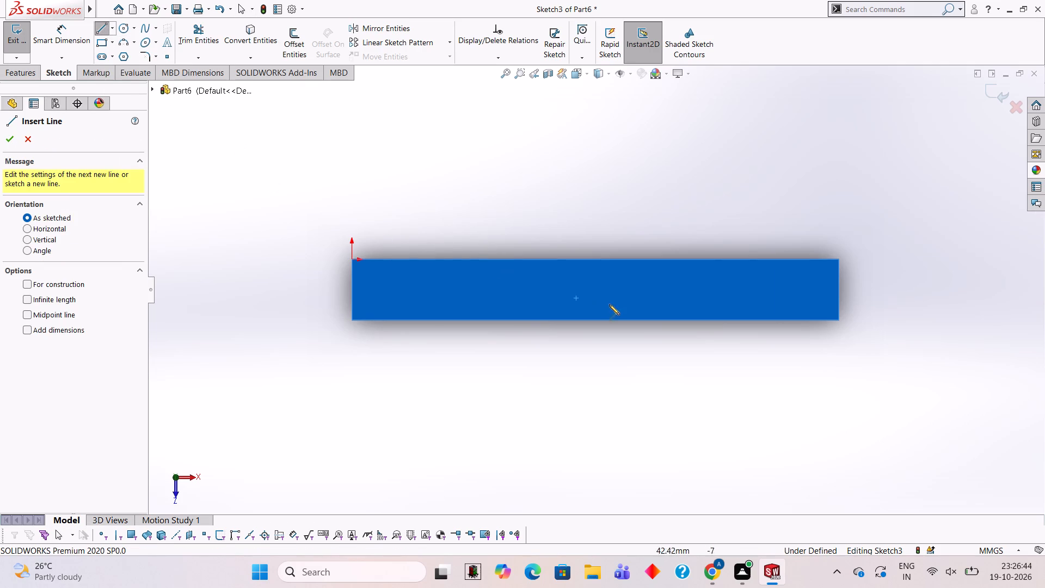
{"action": "left_click", "coordinate": [595, 321]}
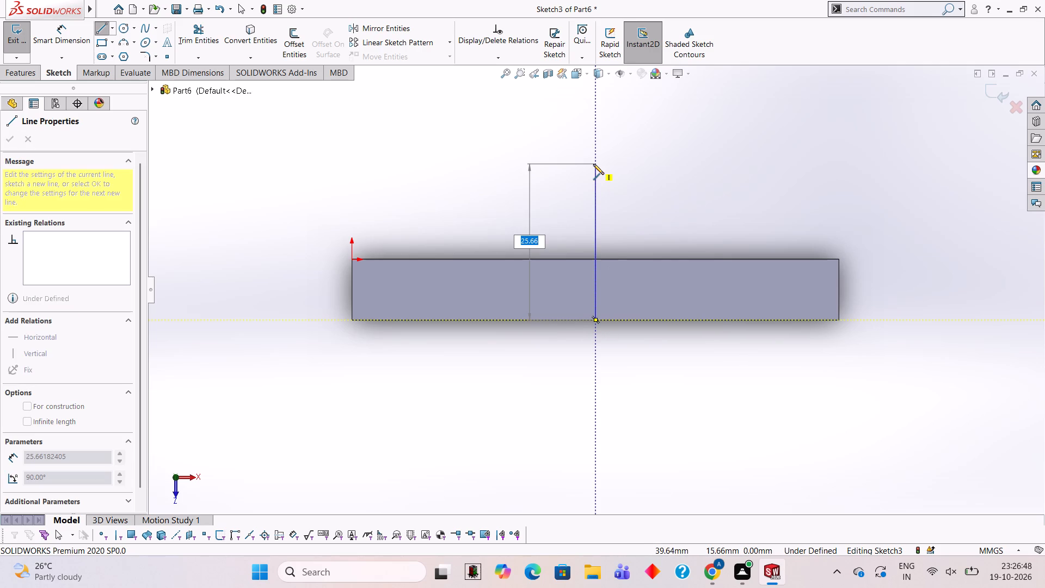
{"action": "type", "text": "70"}
{"action": "key", "text": "Return"}
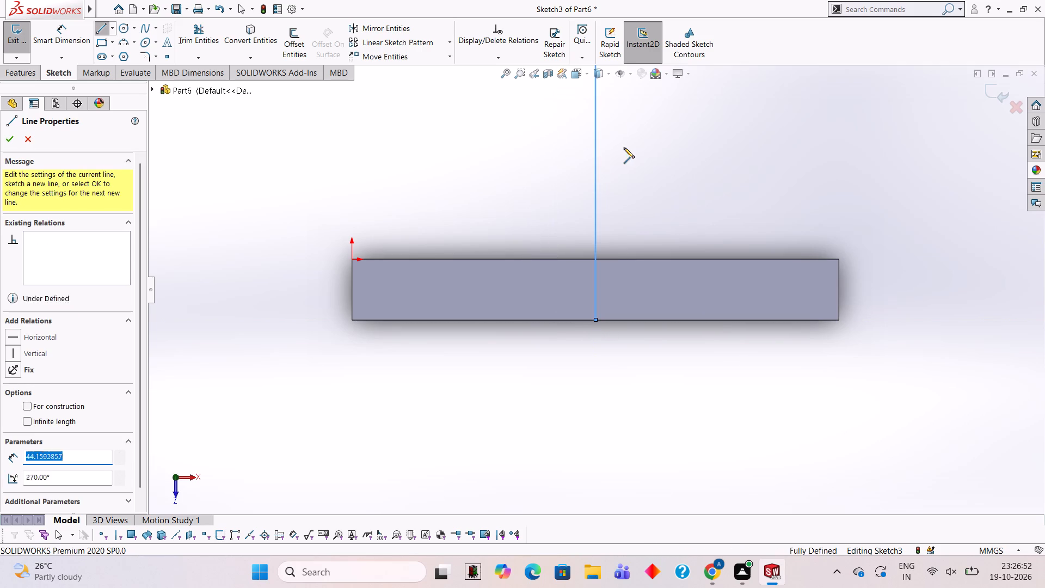
Draw a circle of 35 mm radius centred on the line's far end, with automatic and diameter dimensions turned off.
{"action": "scroll", "coordinate": [608, 164], "scroll_direction": "up", "scroll_amount": 7}
{"action": "scroll", "coordinate": [602, 168], "scroll_direction": "down", "scroll_amount": 3}
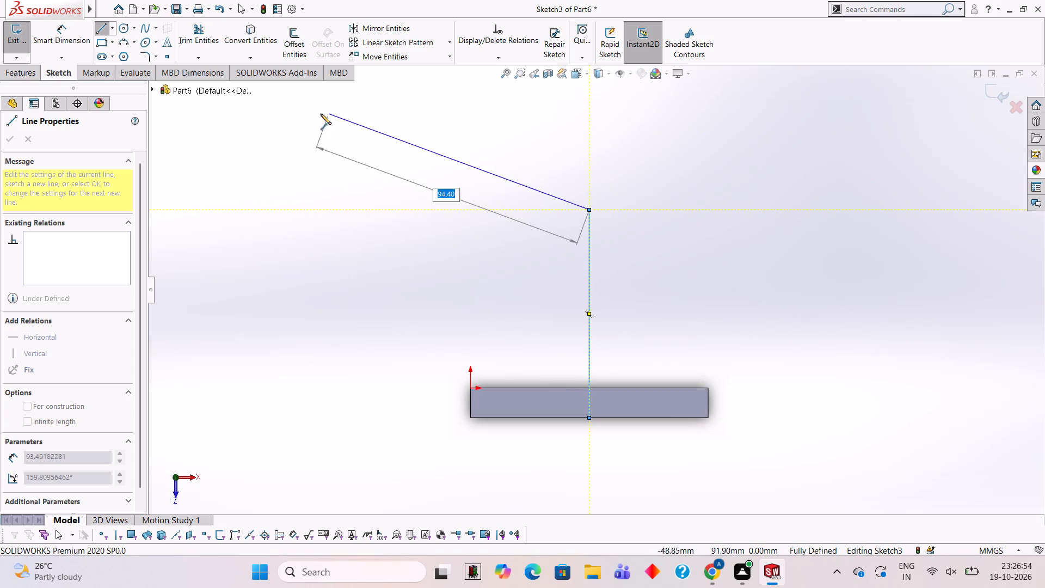
{"action": "left_click", "coordinate": [129, 32]}
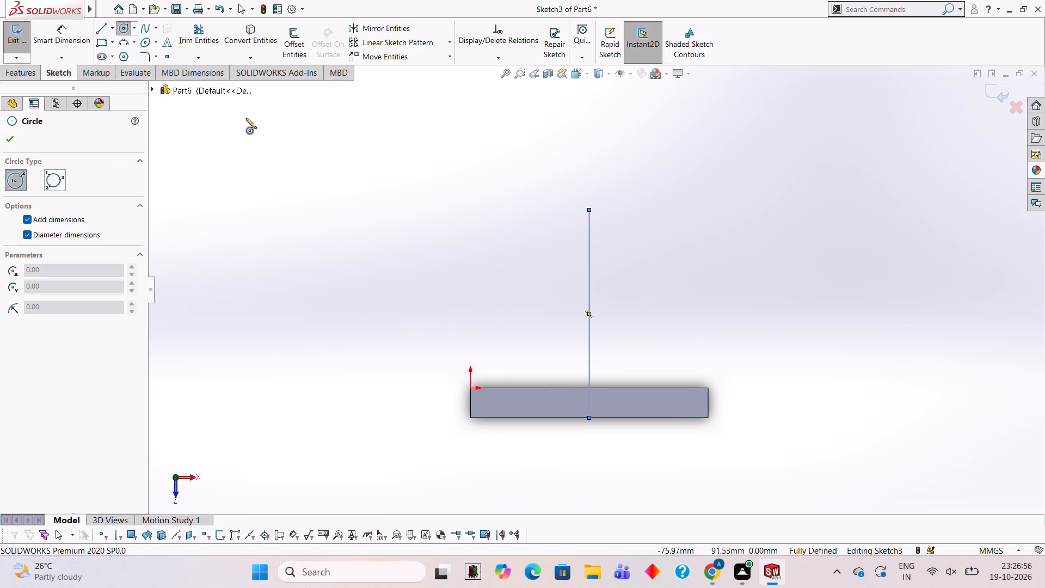
{"action": "left_click", "coordinate": [52, 222]}
{"action": "left_click", "coordinate": [53, 235]}
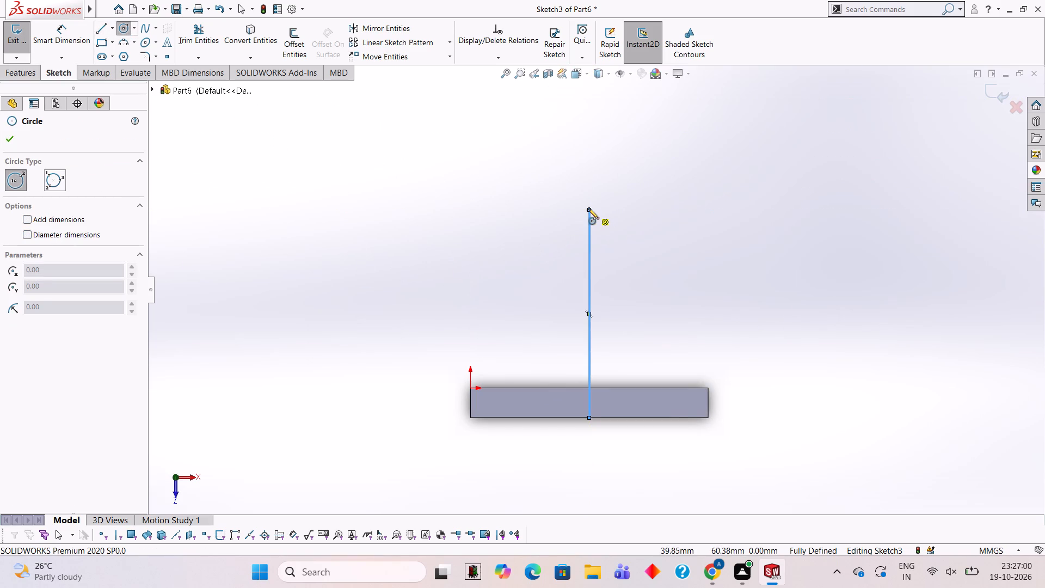
{"action": "left_click", "coordinate": [588, 209]}
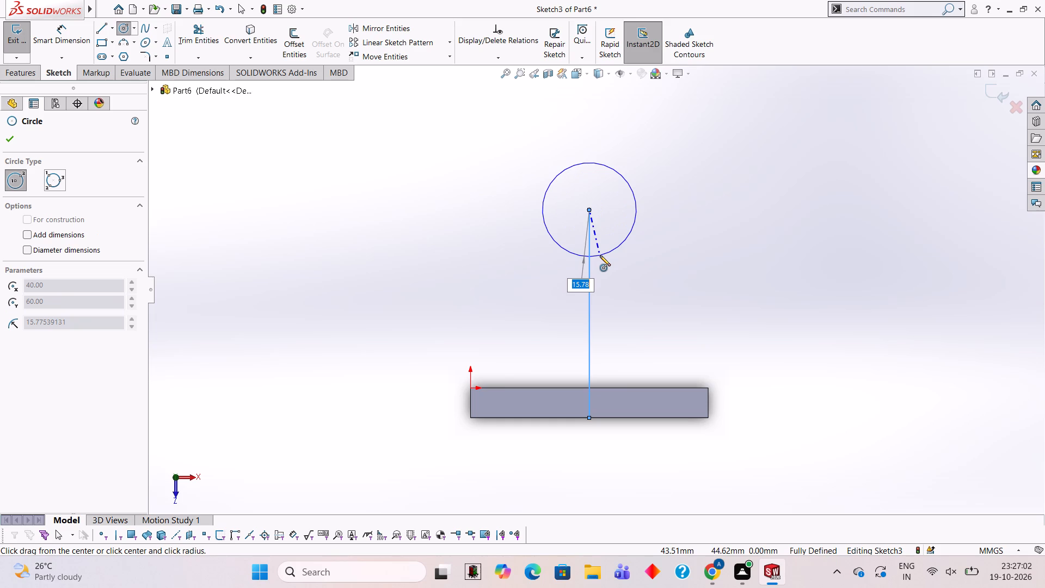
{"action": "type", "text": "35"}
{"action": "key", "text": "Return"}
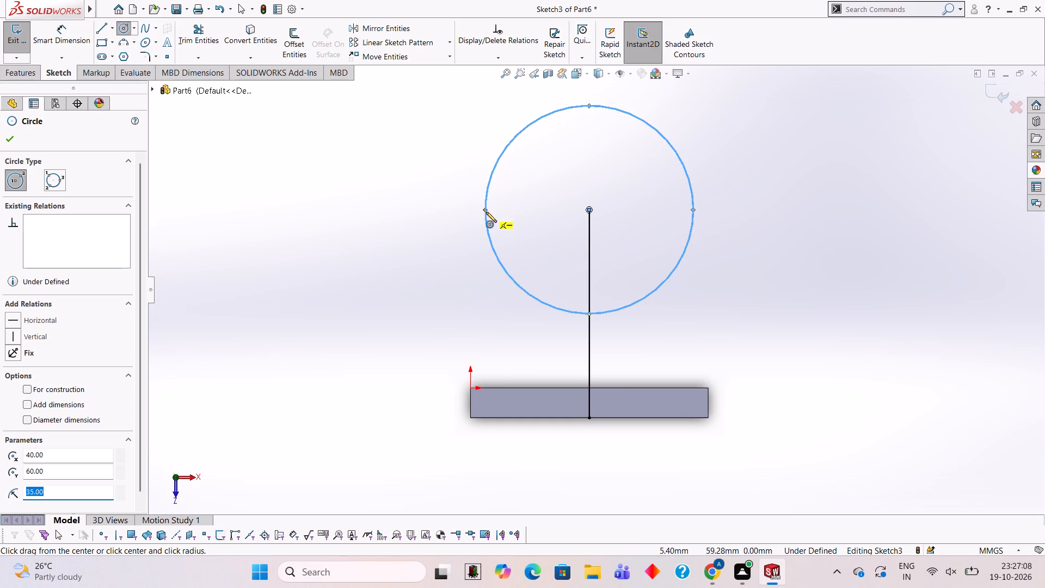
Draw connected lines from the circle's side to the rear corner, along the plate's 80 mm rear edge, and up to the circle's opposite side.
{"action": "left_click", "coordinate": [103, 34]}
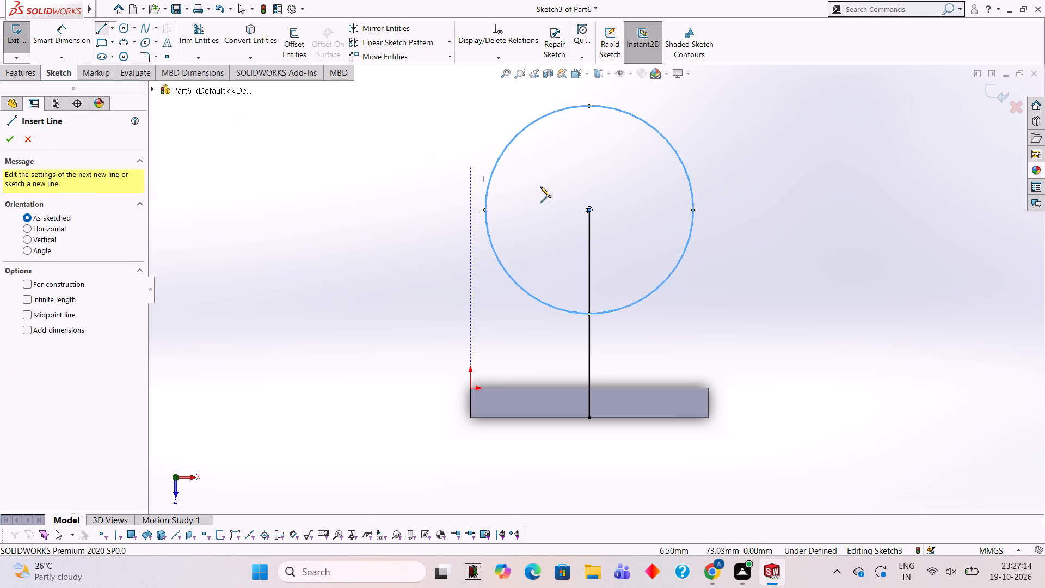
{"action": "left_click", "coordinate": [485, 207]}
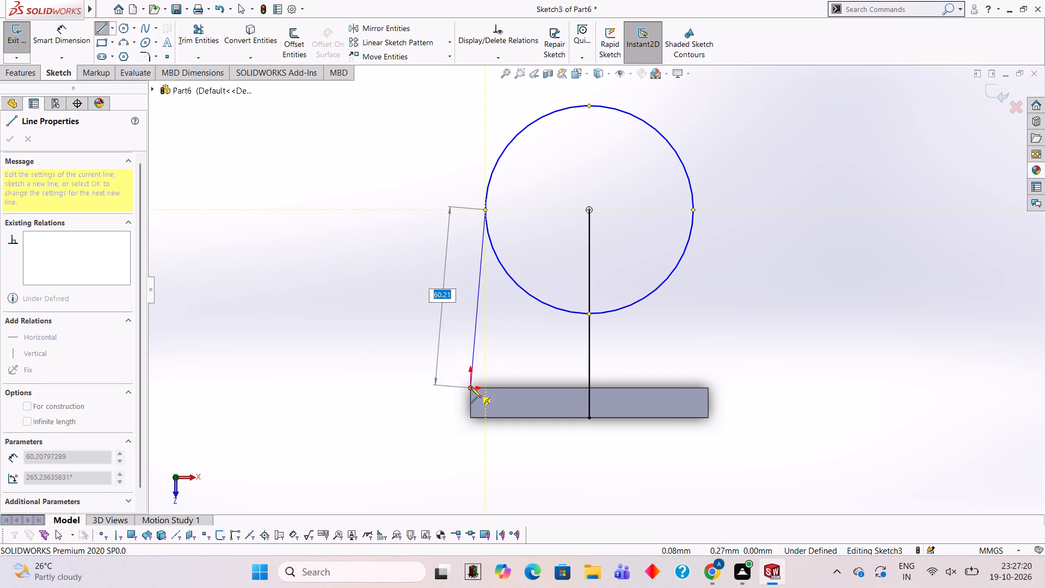
{"action": "left_click", "coordinate": [471, 387]}
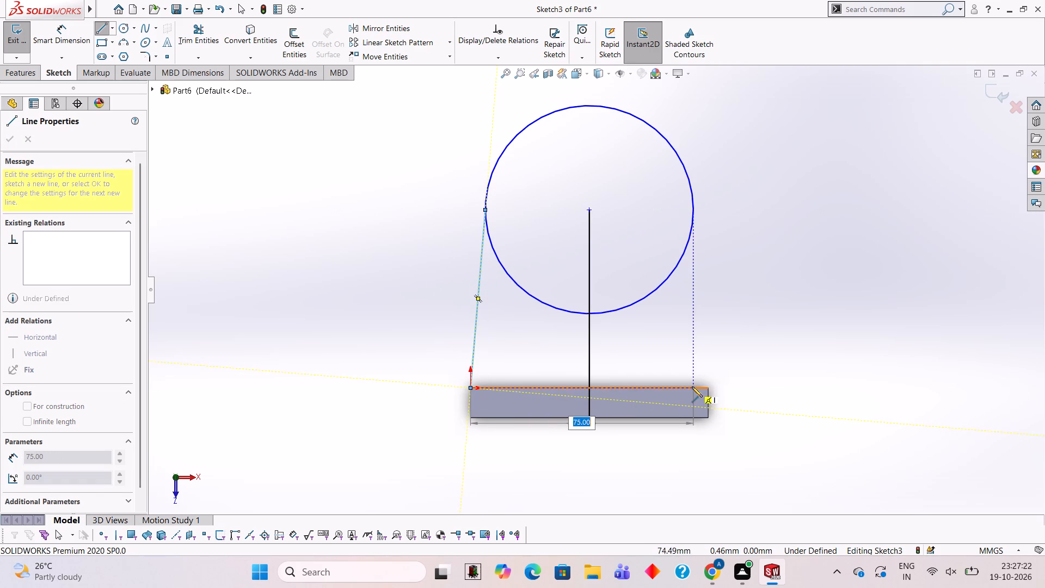
{"action": "left_click", "coordinate": [708, 387]}
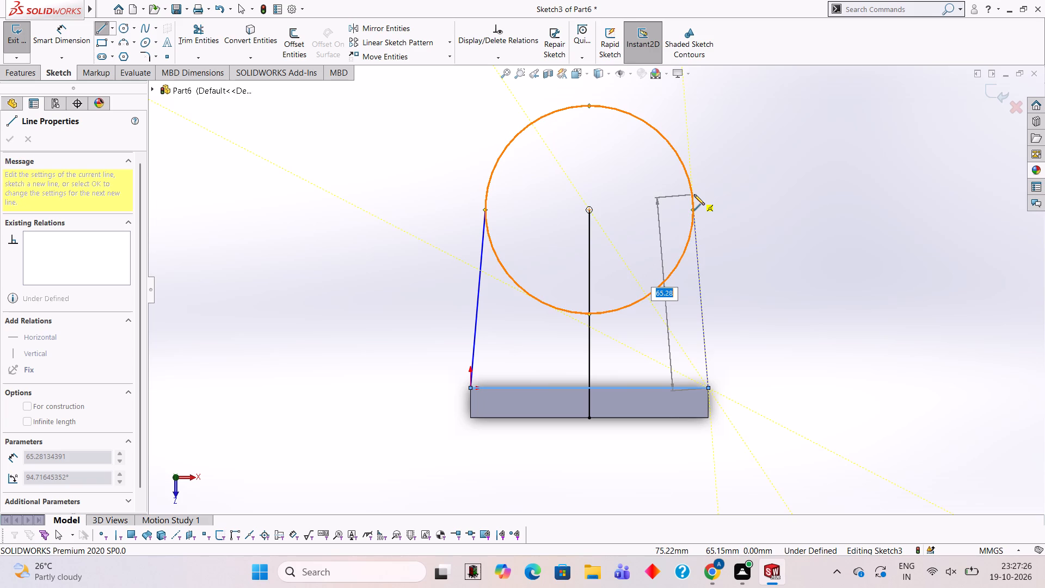
{"action": "left_click", "coordinate": [694, 194]}
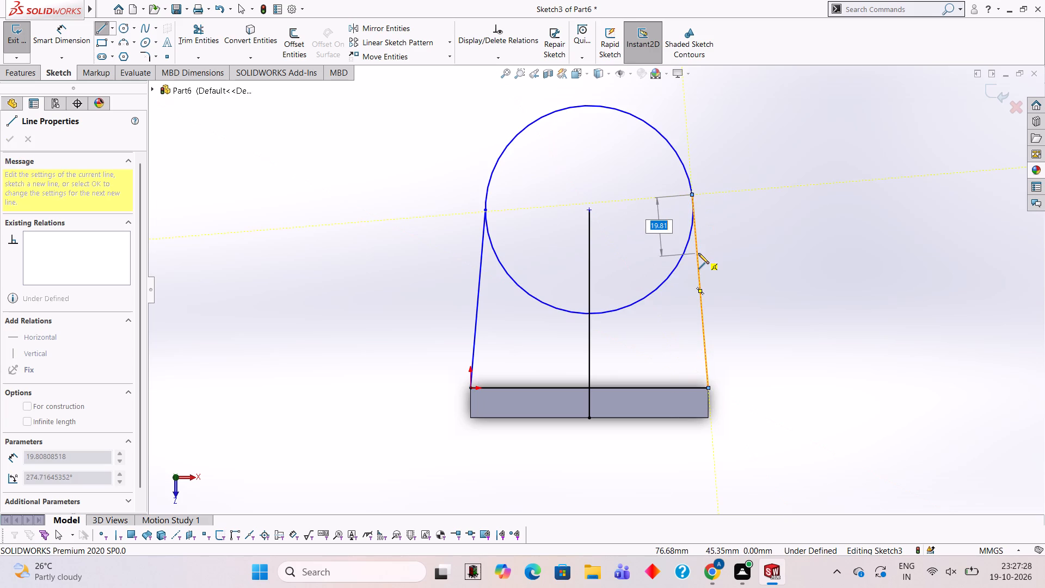
{"action": "key", "text": "Escape"}
Trim away all segments of the vertical centre line with Trim to closest, inside the circle, below it and across the plate face.
{"action": "left_click", "coordinate": [205, 28]}
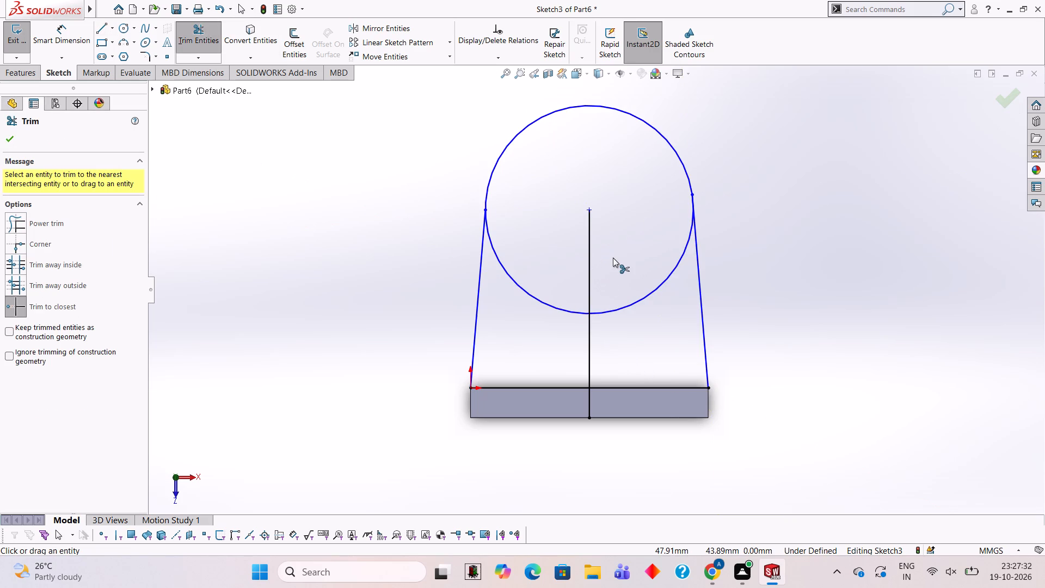
{"action": "middle_click_drag", "start_coordinate": [753, 268], "coordinate": [776, 379]}
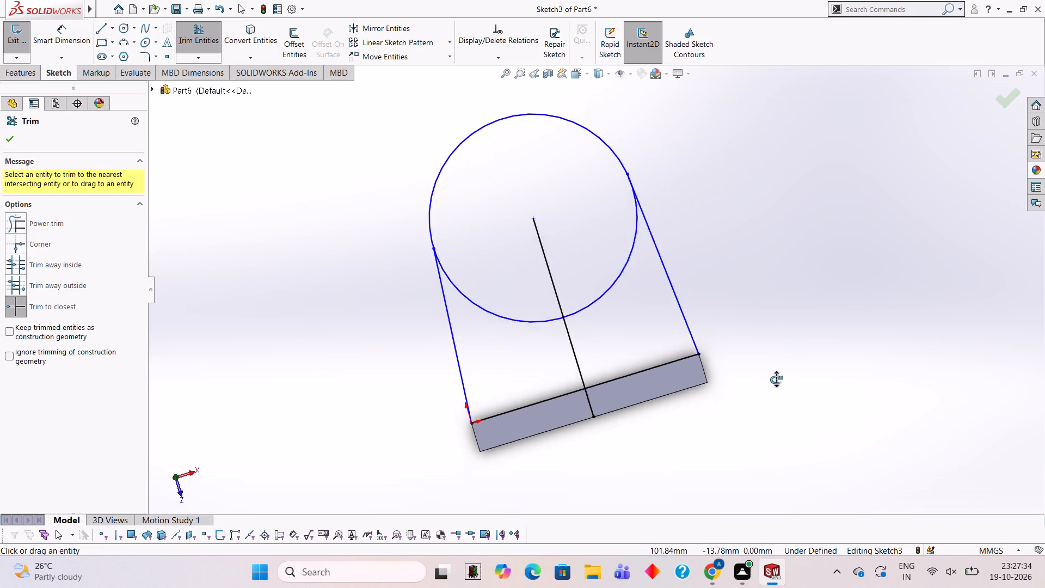
{"action": "middle_click_drag", "start_coordinate": [776, 379], "coordinate": [796, 223]}
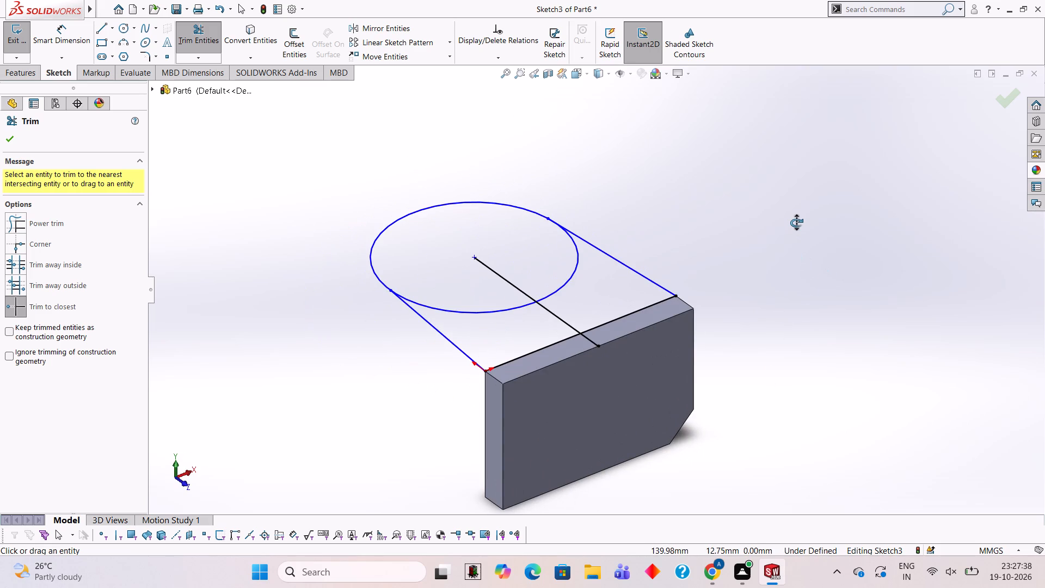
{"action": "middle_click_drag", "start_coordinate": [796, 223], "coordinate": [757, 423]}
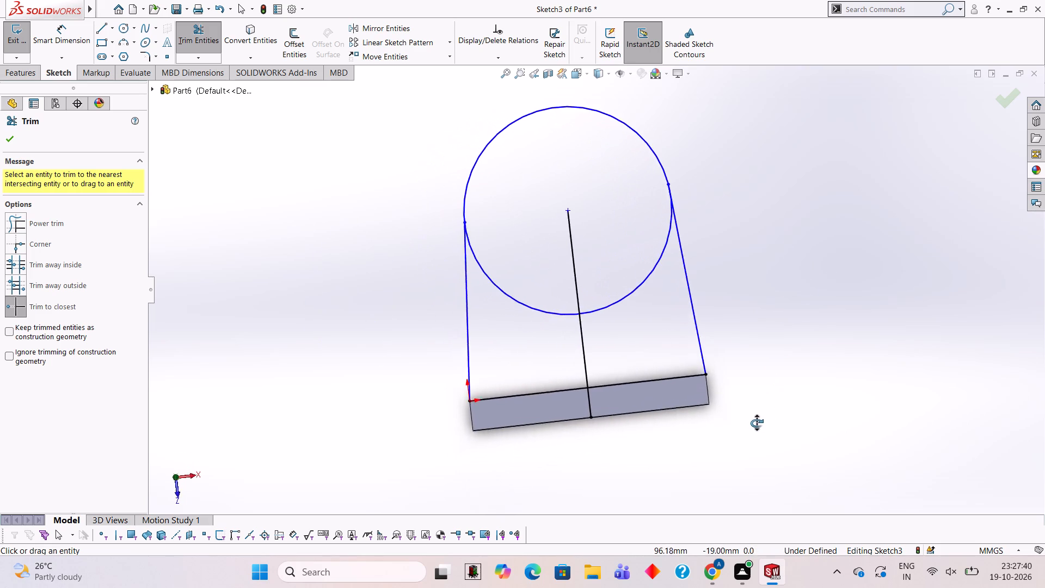
{"action": "middle_click_drag", "start_coordinate": [757, 423], "coordinate": [751, 422]}
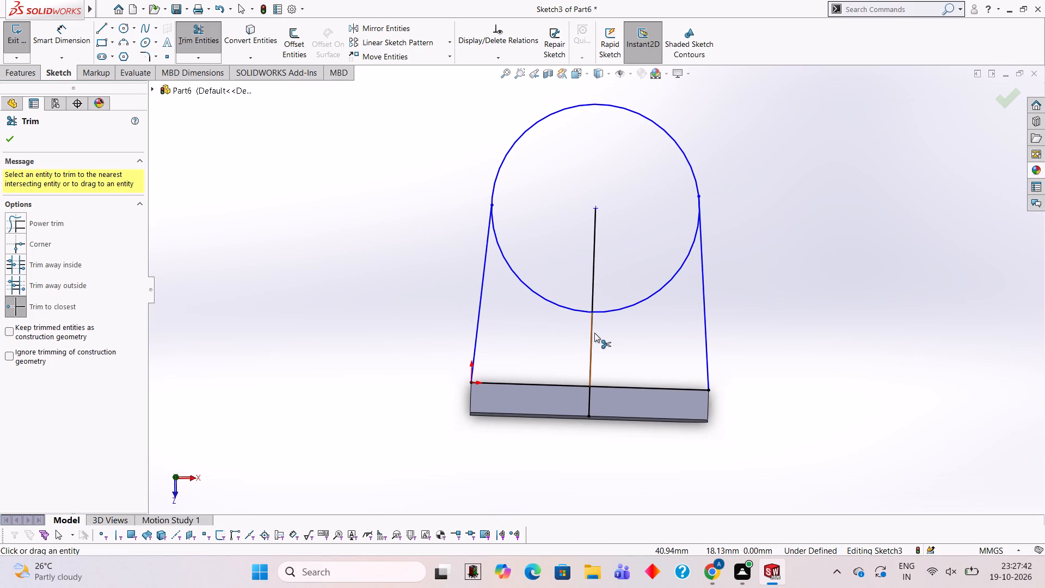
{"action": "left_click", "coordinate": [594, 333]}
{"action": "left_click", "coordinate": [594, 271]}
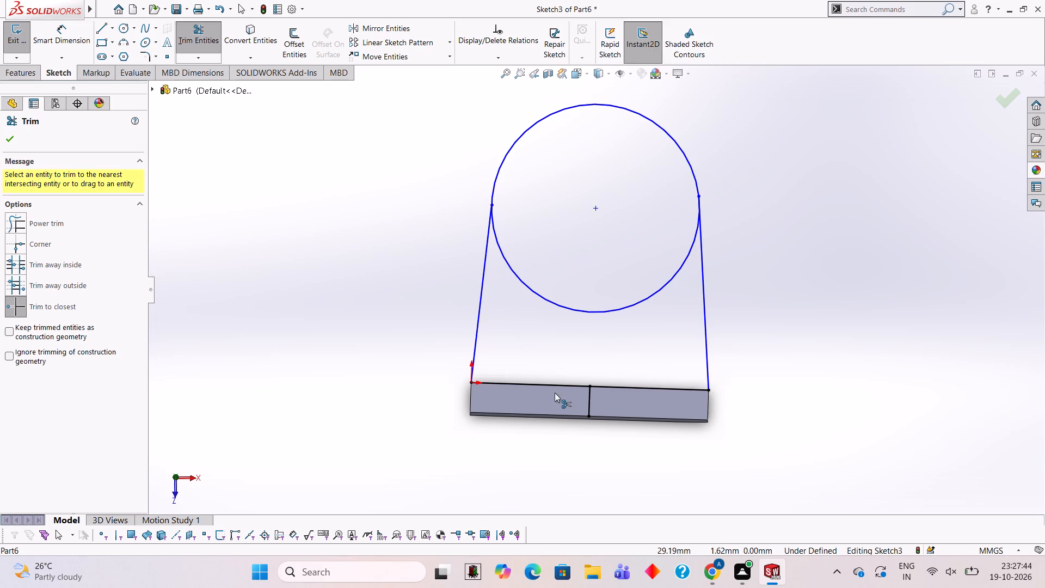
{"action": "left_click", "coordinate": [587, 403]}
Extrude the circle and the region between it and the plate as a 10 mm blind boss, with the direction reversed.
{"action": "left_click", "coordinate": [35, 69]}
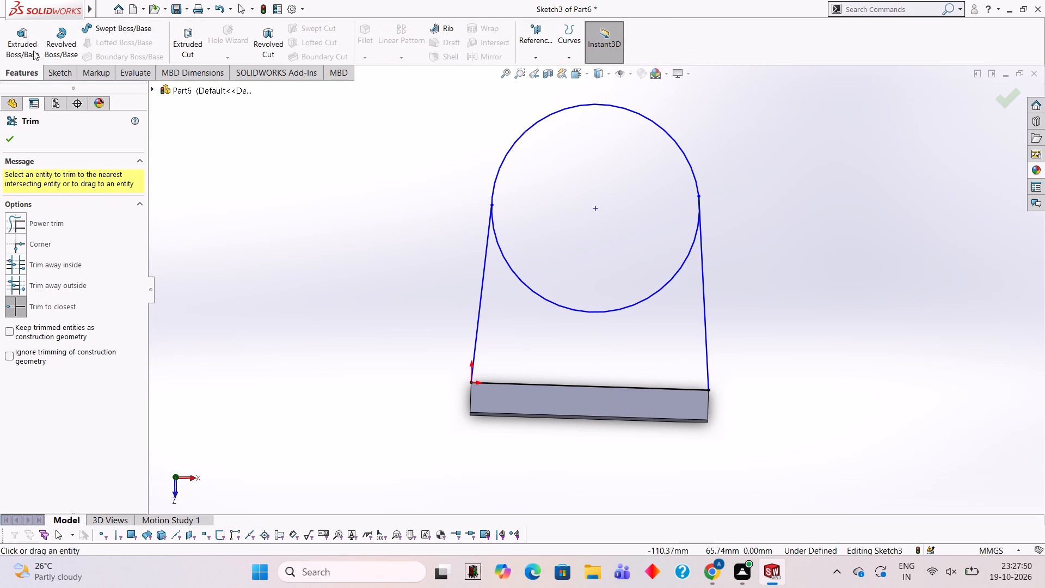
{"action": "left_click", "coordinate": [33, 51]}
{"action": "left_click", "coordinate": [531, 200]}
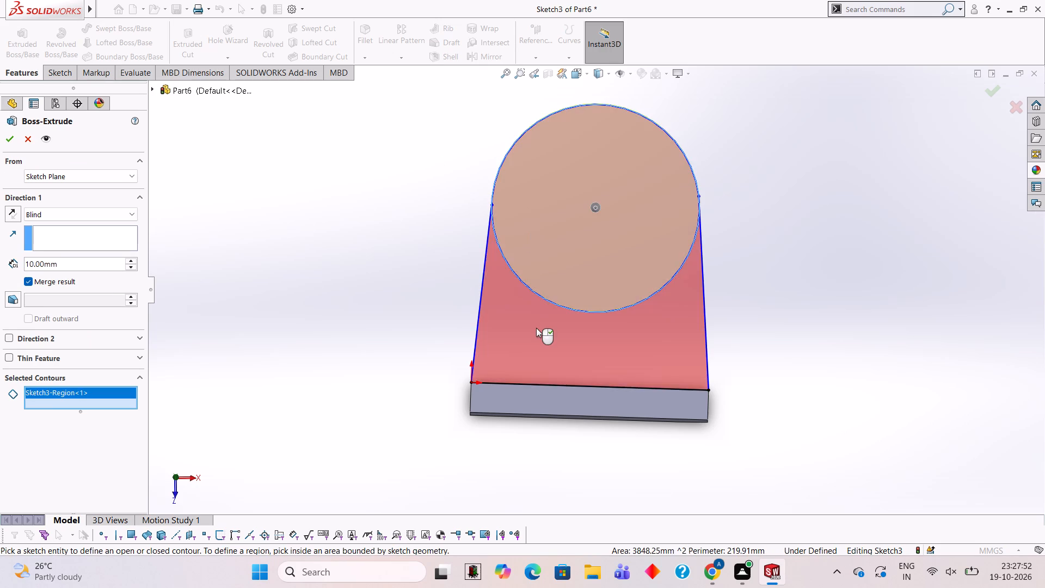
{"action": "left_click", "coordinate": [537, 327]}
{"action": "middle_click_drag", "start_coordinate": [457, 273], "coordinate": [530, 183]}
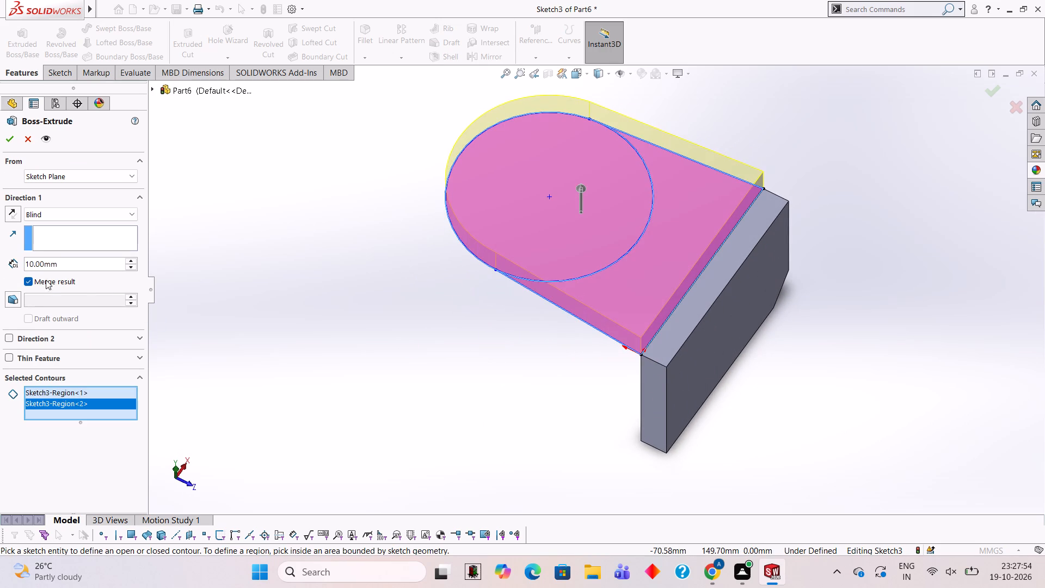
{"action": "left_click", "coordinate": [14, 209]}
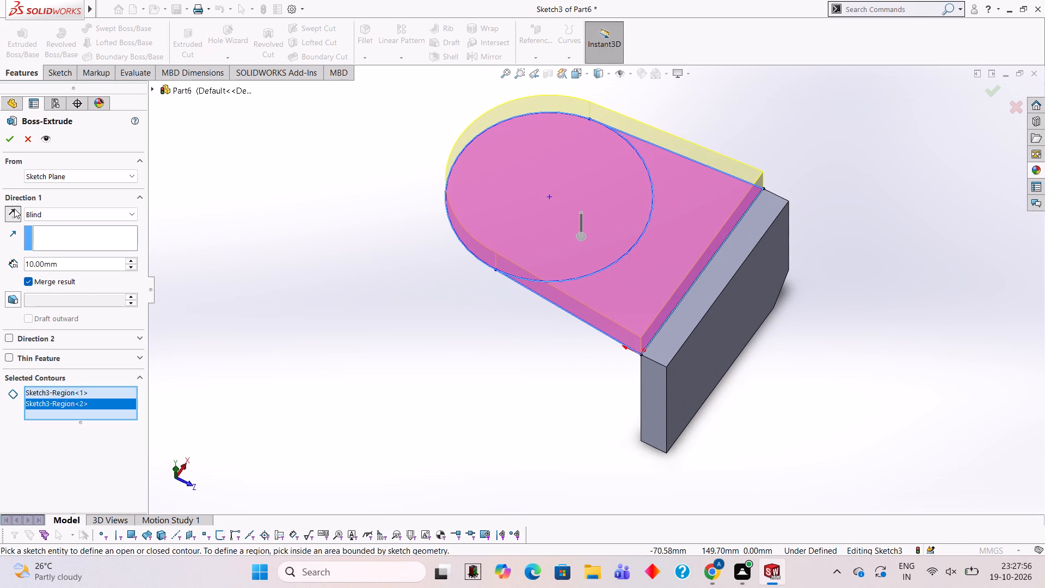
{"action": "left_click", "coordinate": [12, 140]}
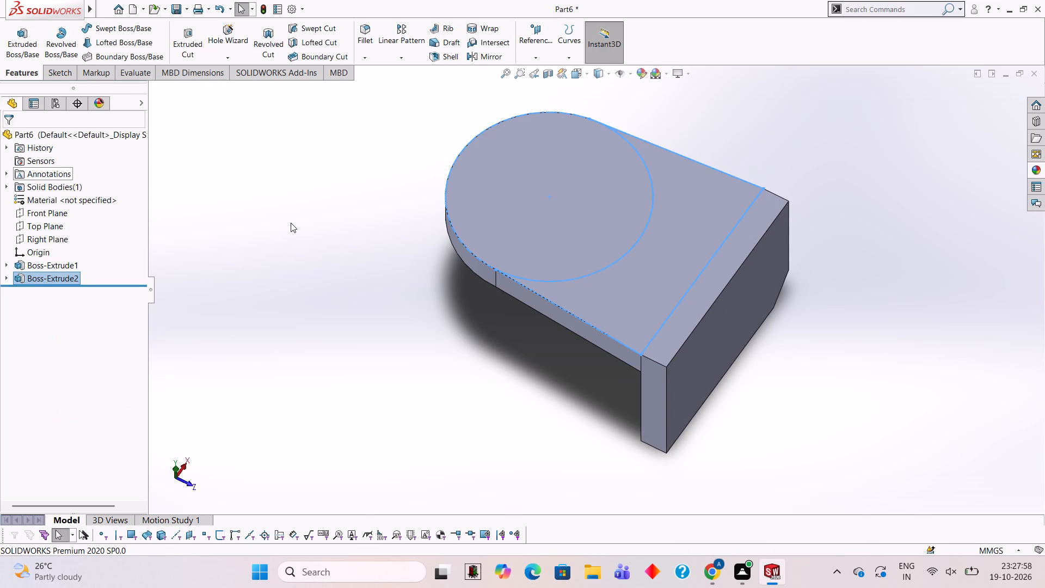
{"action": "left_click", "coordinate": [291, 223]}
Start a sketch on the plate's large rear face beneath the rounded boss, viewed normal to the face.
{"action": "middle_click_drag", "start_coordinate": [426, 277], "coordinate": [472, 247]}
{"action": "middle_click_drag", "start_coordinate": [513, 303], "coordinate": [586, 201]}
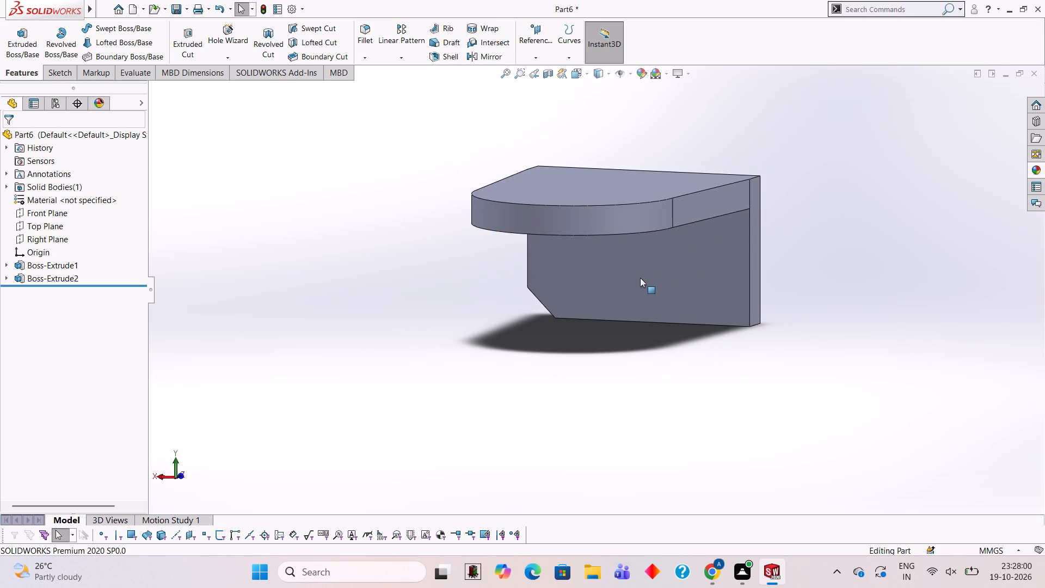
{"action": "middle_click_drag", "start_coordinate": [649, 259], "coordinate": [654, 180]}
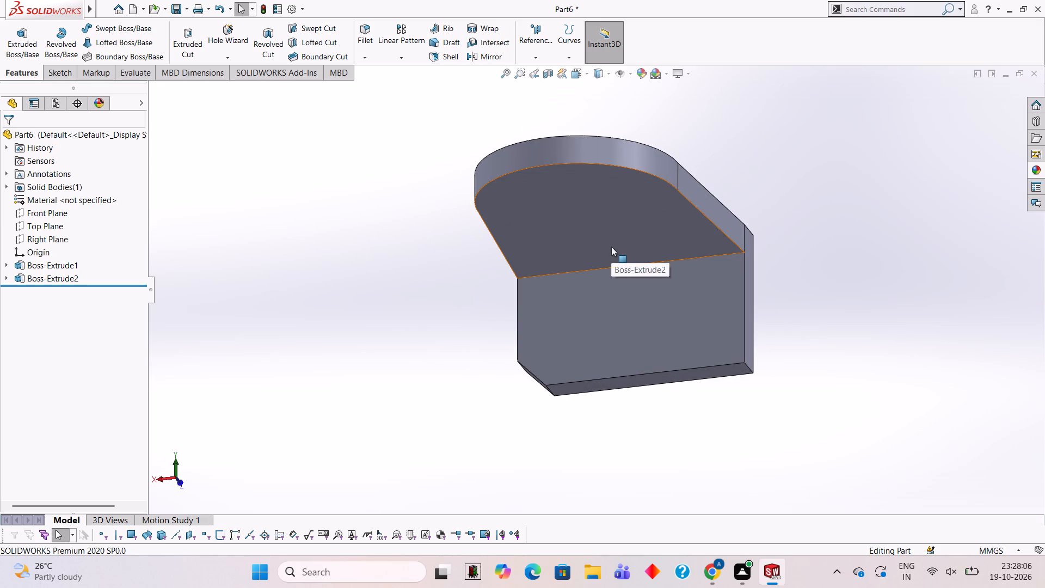
{"action": "middle_click_drag", "start_coordinate": [779, 364], "coordinate": [832, 269]}
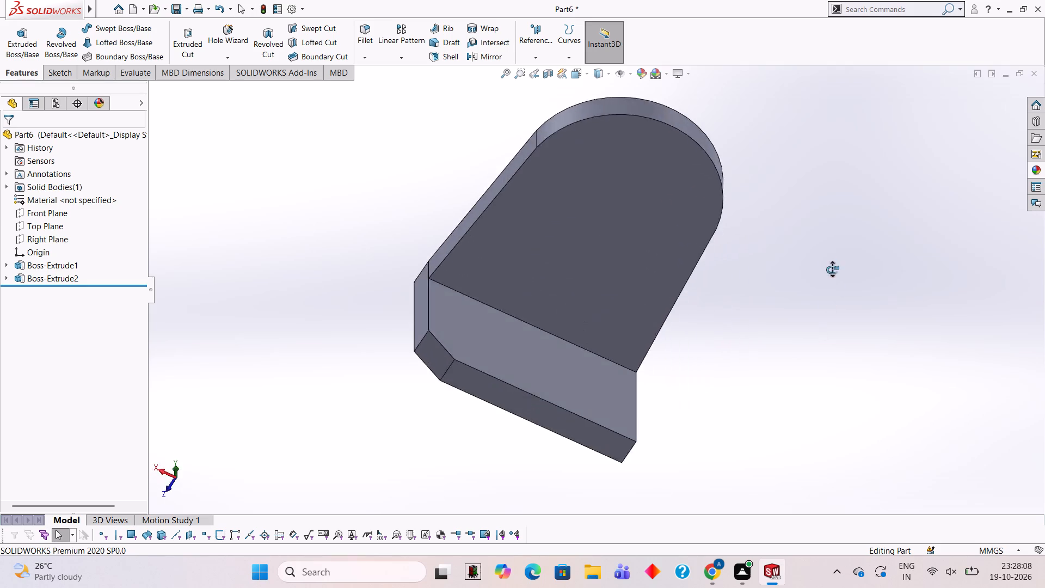
{"action": "middle_click_drag", "start_coordinate": [832, 269], "coordinate": [800, 228]}
{"action": "scroll", "coordinate": [590, 373], "scroll_direction": "down", "scroll_amount": 4}
{"action": "scroll", "coordinate": [590, 373], "scroll_direction": "up", "scroll_amount": 4}
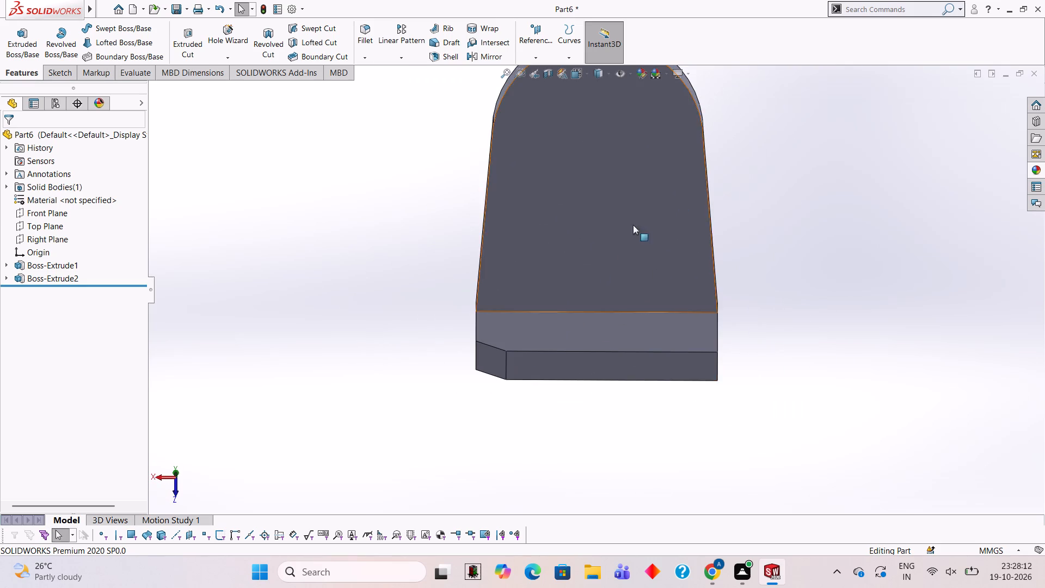
{"action": "middle_click_drag", "start_coordinate": [678, 195], "coordinate": [692, 250]}
{"action": "middle_click_drag", "start_coordinate": [610, 260], "coordinate": [583, 350]}
{"action": "left_click", "coordinate": [539, 326]}
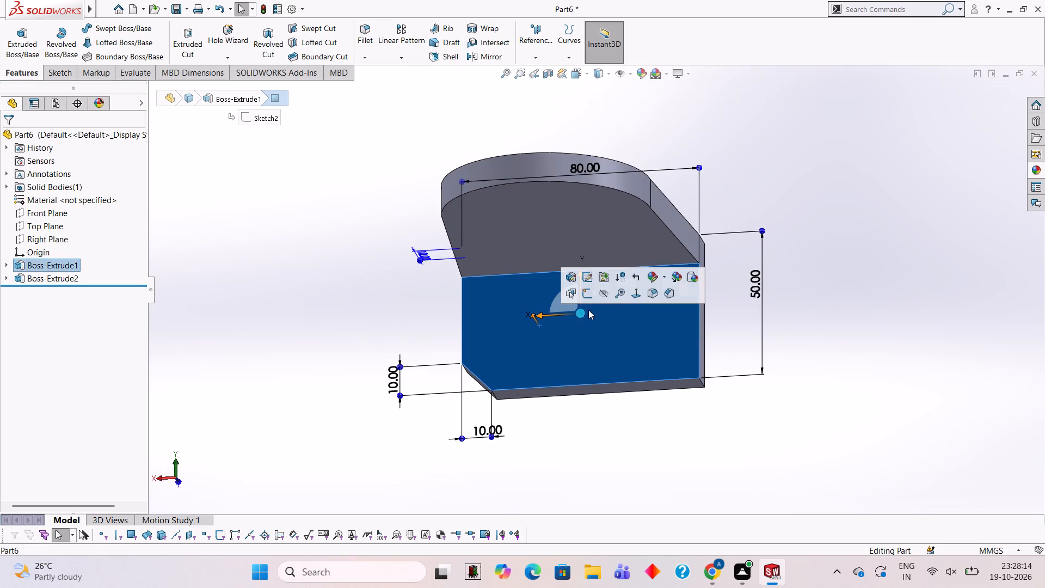
{"action": "left_click", "coordinate": [589, 298]}
{"action": "key", "text": "ctrl+8"}
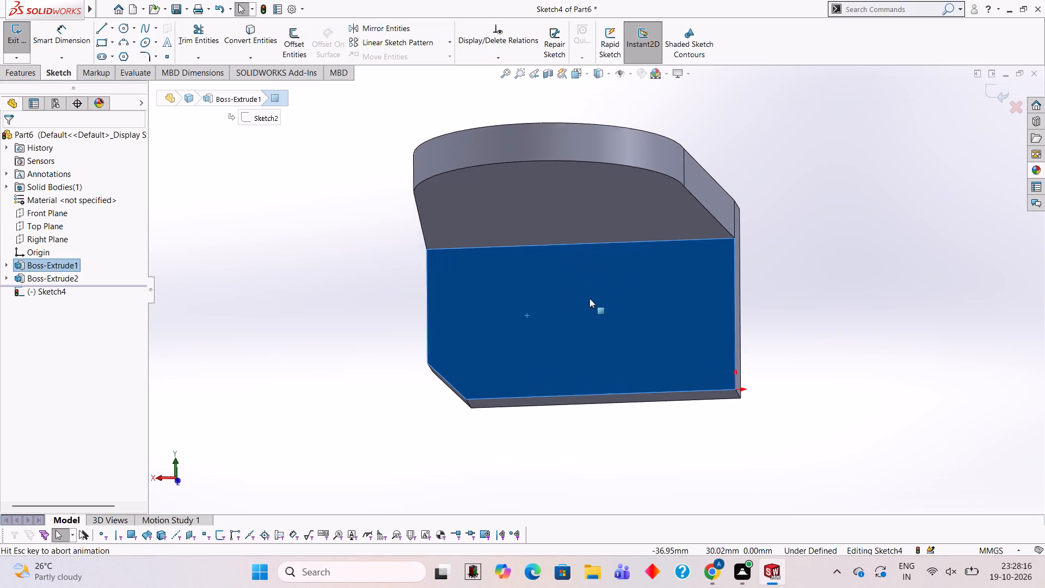
{"action": "scroll", "coordinate": [601, 328], "scroll_direction": "up", "scroll_amount": 2}
{"action": "scroll", "coordinate": [601, 328], "scroll_direction": "down", "scroll_amount": 2}
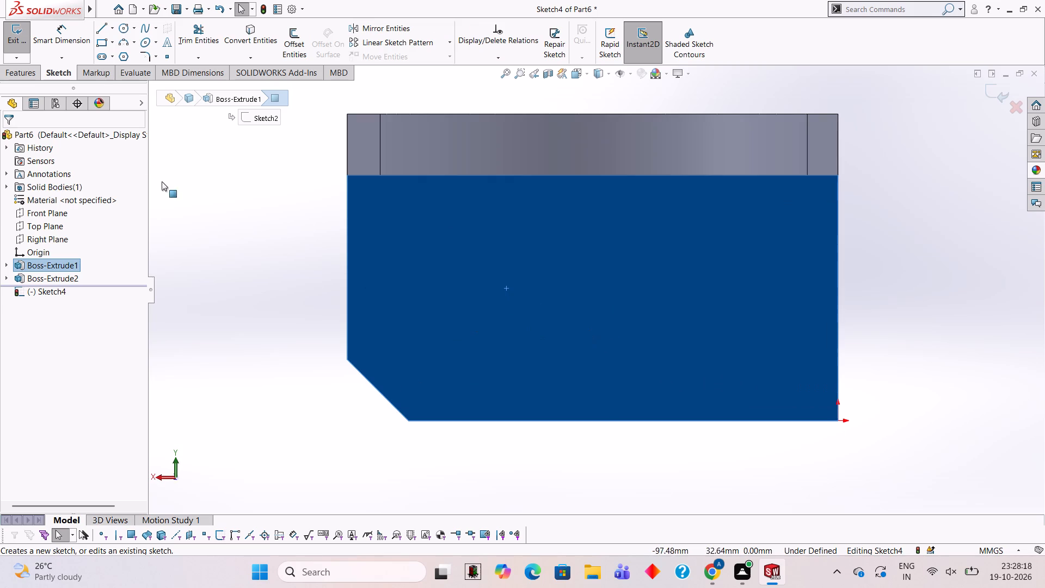
Sketch a closed triangle filling the bevelled corner, with a 10 mm vertical side, a horizontal base and a diagonal along the bevel.
{"action": "left_click", "coordinate": [104, 29]}
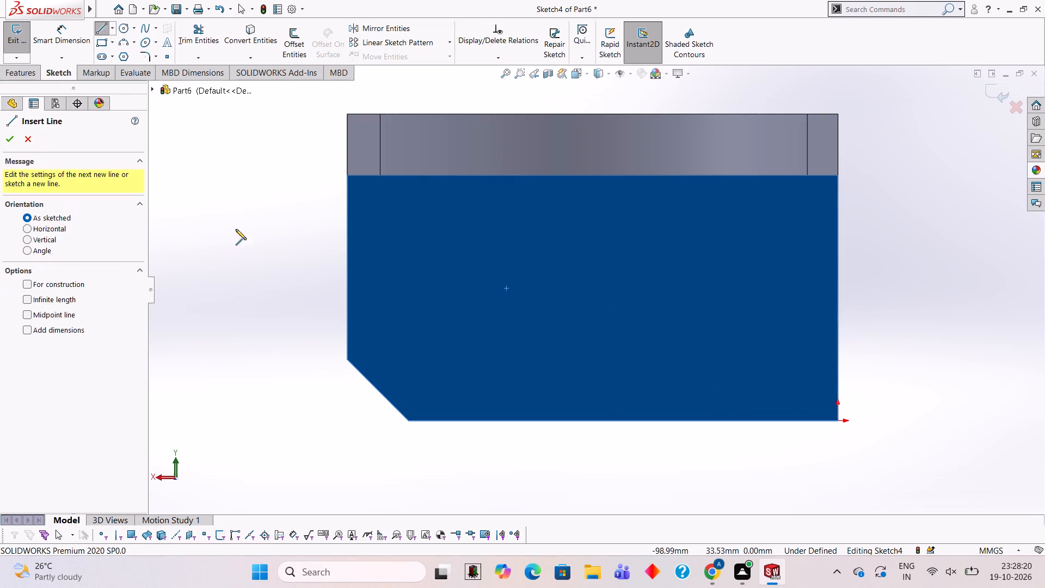
{"action": "left_click", "coordinate": [347, 360]}
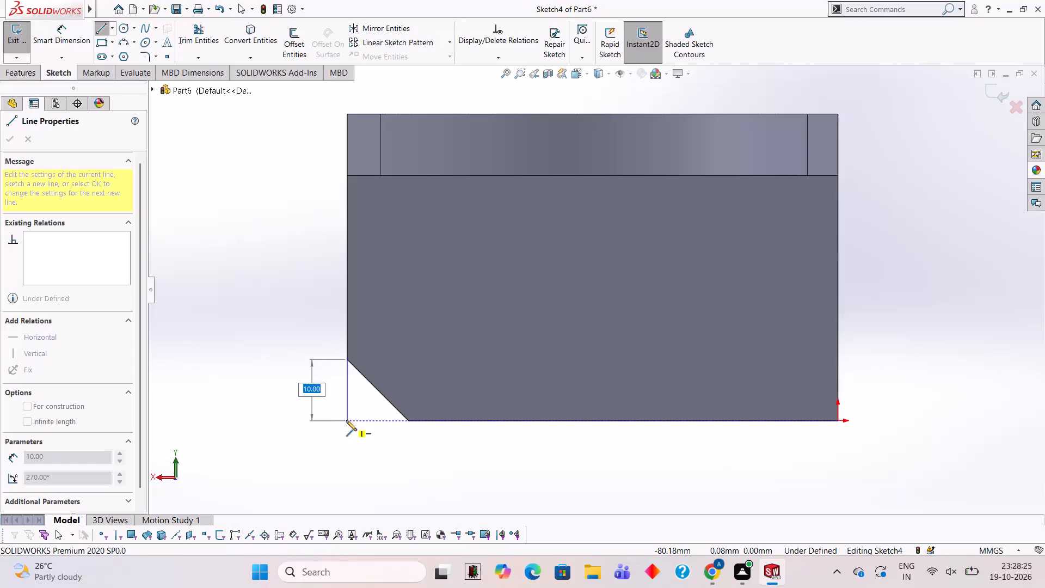
{"action": "type", "text": "10"}
{"action": "key", "text": "Return"}
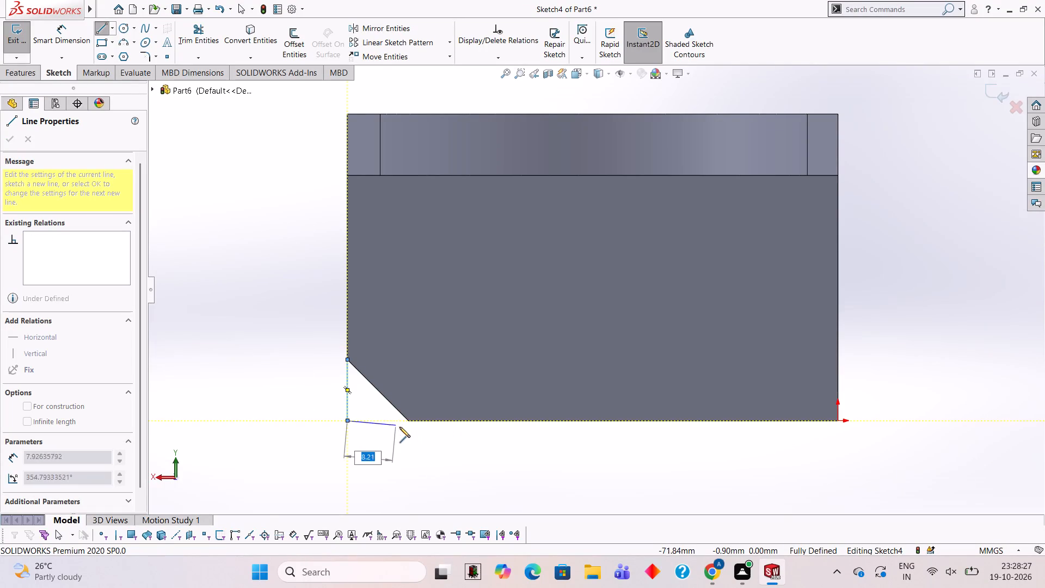
{"action": "left_click", "coordinate": [408, 421]}
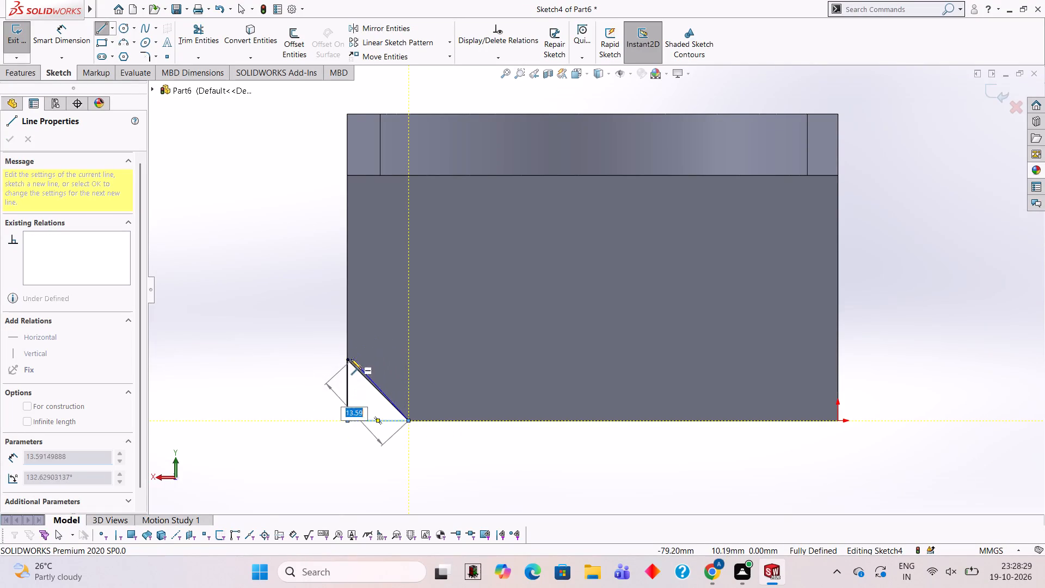
{"action": "left_click", "coordinate": [348, 362]}
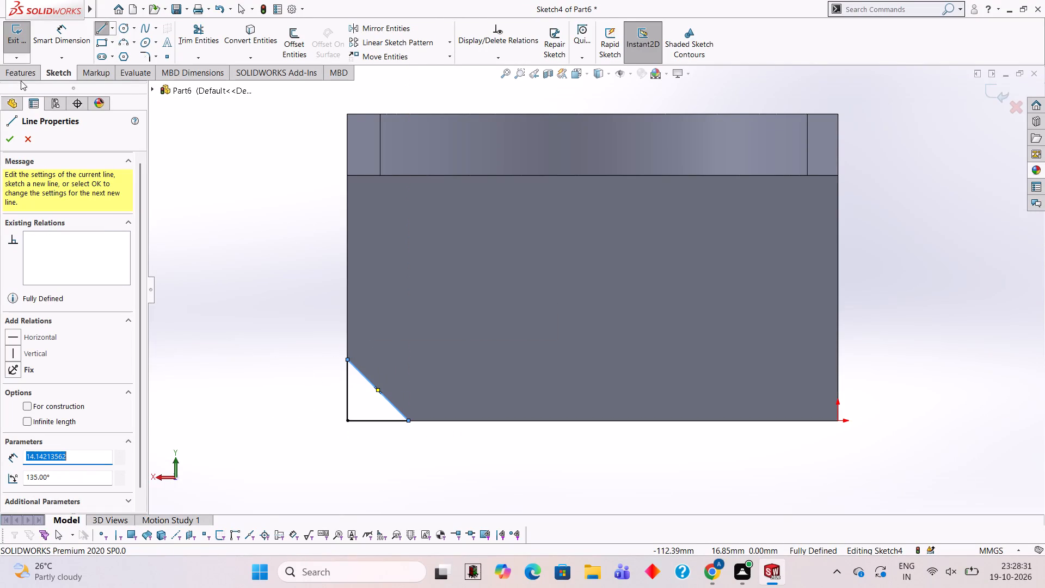
Extrude the corner triangle as a 10 mm blind boss, with the direction reversed into the plate's thickness.
{"action": "left_click", "coordinate": [22, 72]}
{"action": "left_click", "coordinate": [40, 46]}
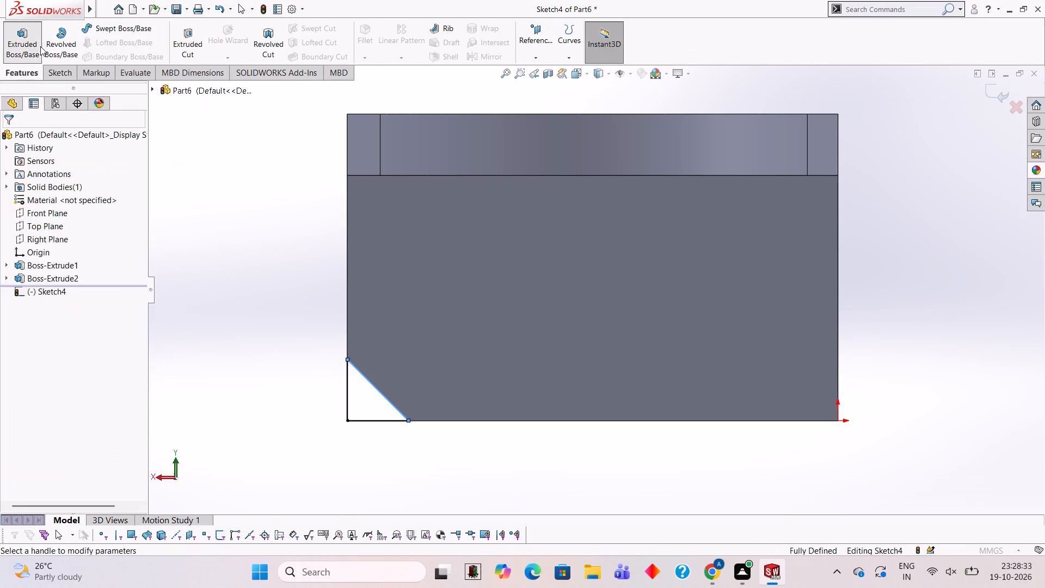
{"action": "middle_click_drag", "start_coordinate": [596, 489], "coordinate": [588, 262]}
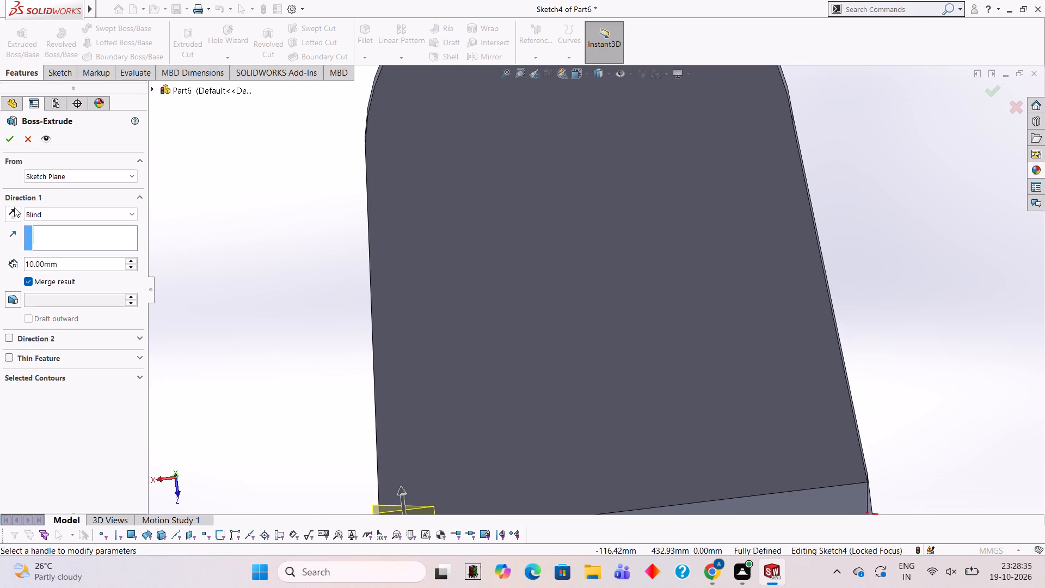
{"action": "left_click", "coordinate": [14, 207]}
{"action": "left_click", "coordinate": [12, 132]}
{"action": "left_click", "coordinate": [226, 247]}
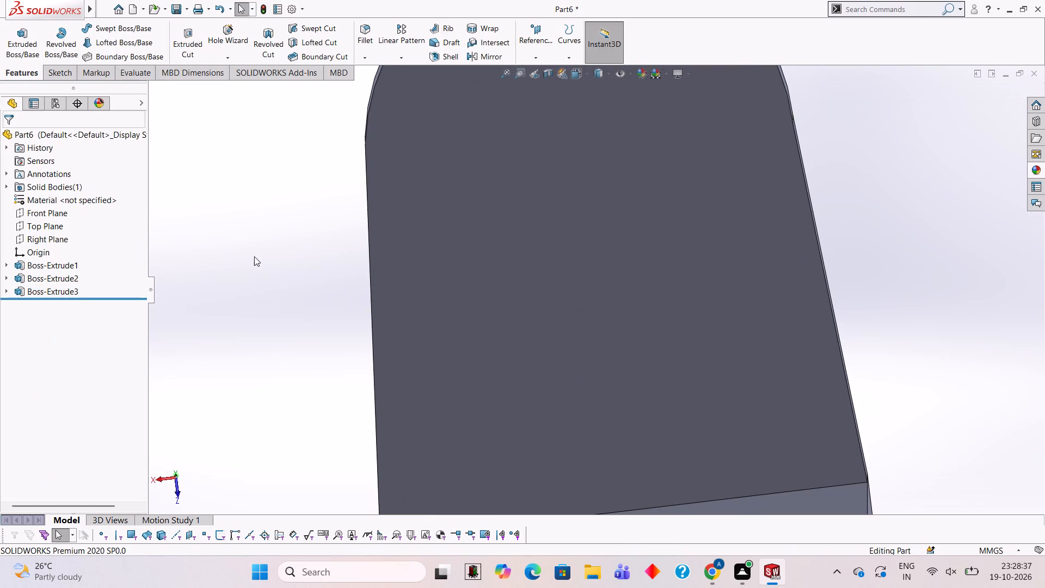
Start a new sketch on the plate's squared rear face beneath the rounded boss, viewed normal to the face.
{"action": "scroll", "coordinate": [298, 273], "scroll_direction": "up", "scroll_amount": 4}
{"action": "middle_click_drag", "start_coordinate": [688, 310], "coordinate": [669, 444]}
{"action": "scroll", "coordinate": [697, 315], "scroll_direction": "down", "scroll_amount": 1}
{"action": "left_click", "coordinate": [646, 359]}
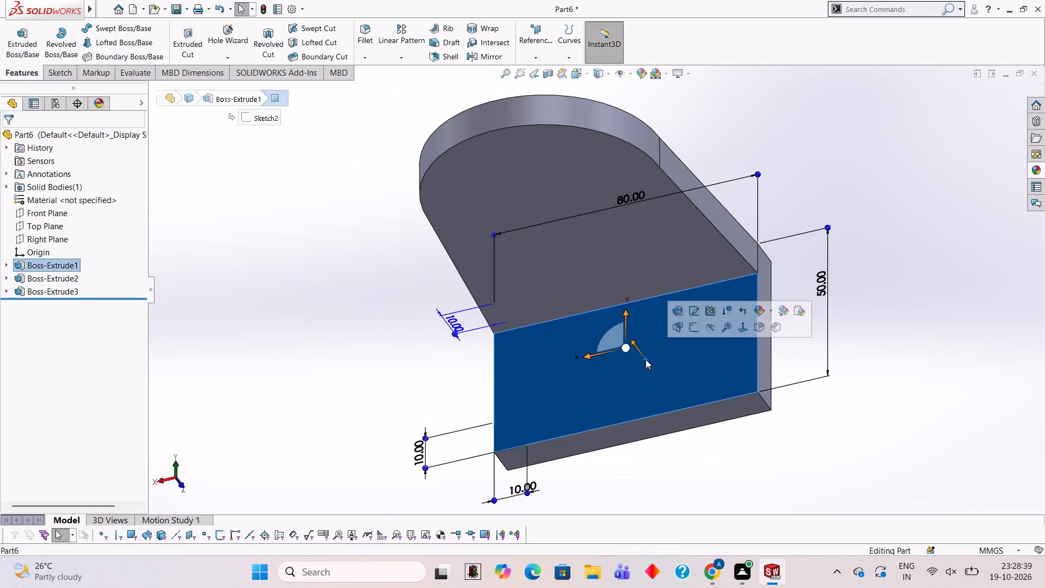
{"action": "left_click", "coordinate": [690, 328]}
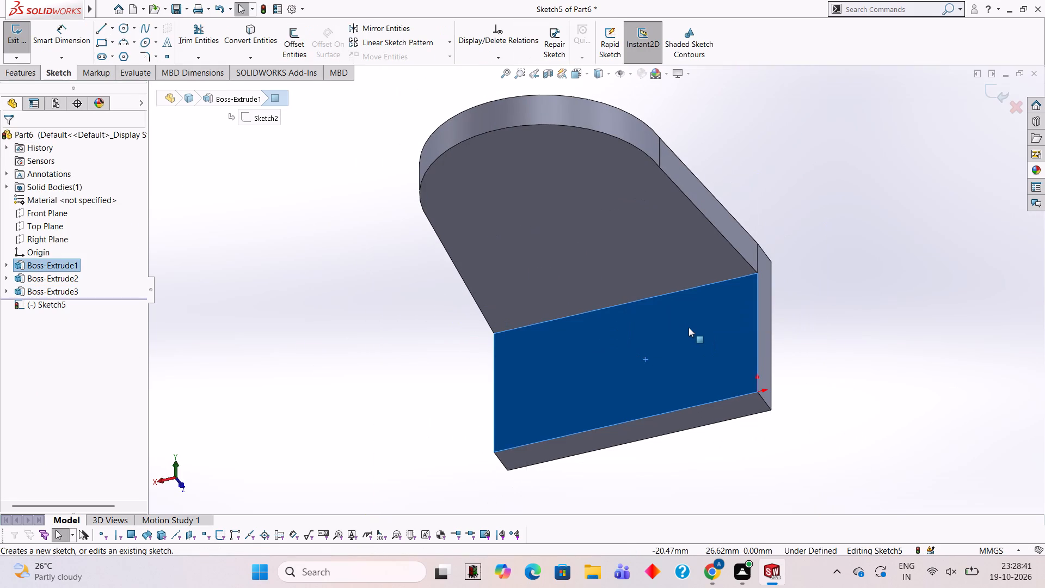
{"action": "key", "text": "ctrl+8"}
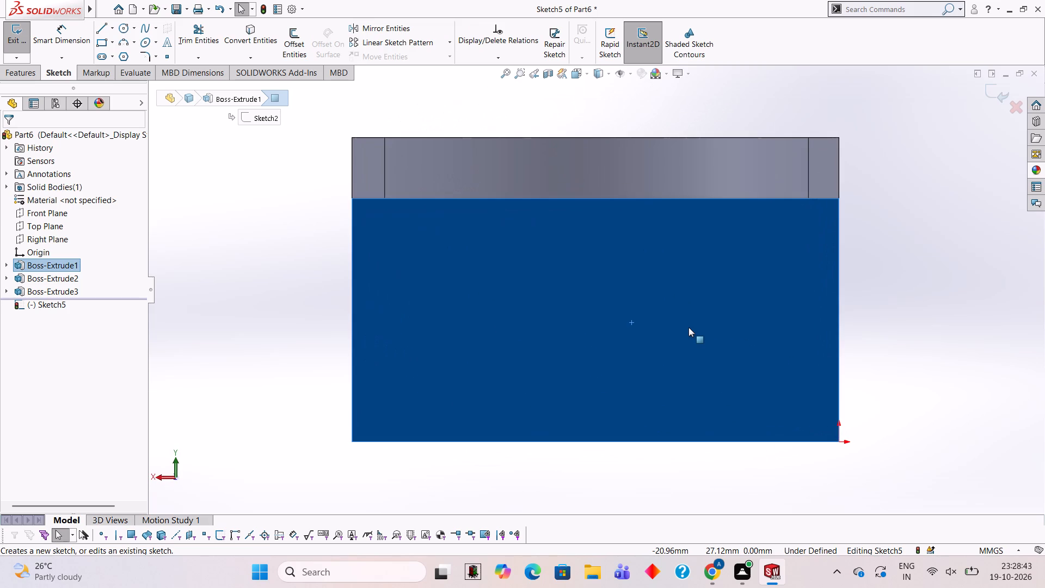
Sketch a closed triangle at the rear face's lower corner on the origin, with 10 mm horizontal and vertical sides joined by a diagonal.
{"action": "scroll", "coordinate": [901, 352], "scroll_direction": "up", "scroll_amount": 3}
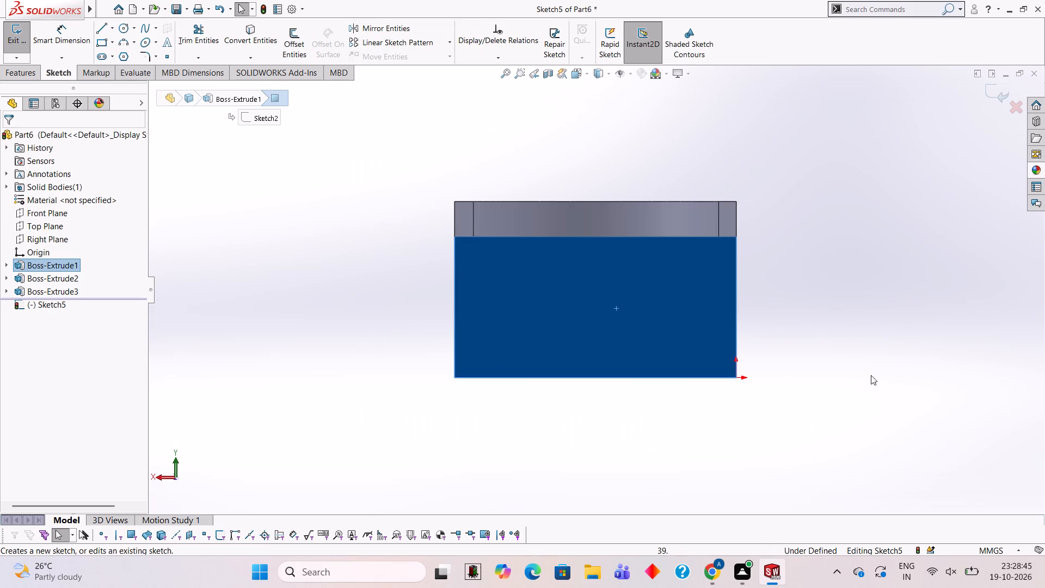
{"action": "scroll", "coordinate": [842, 371], "scroll_direction": "down", "scroll_amount": 2}
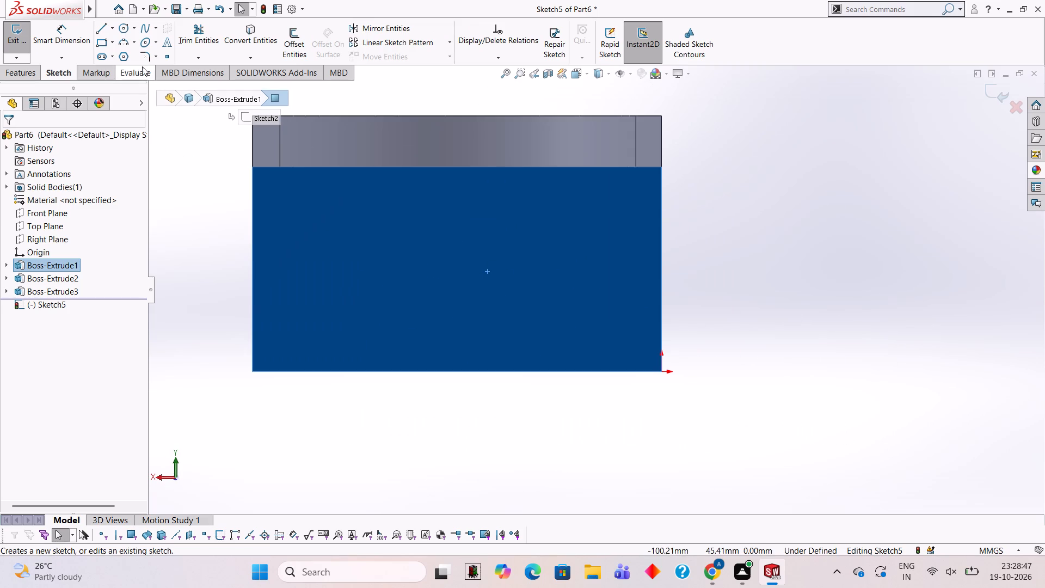
{"action": "left_click", "coordinate": [106, 34]}
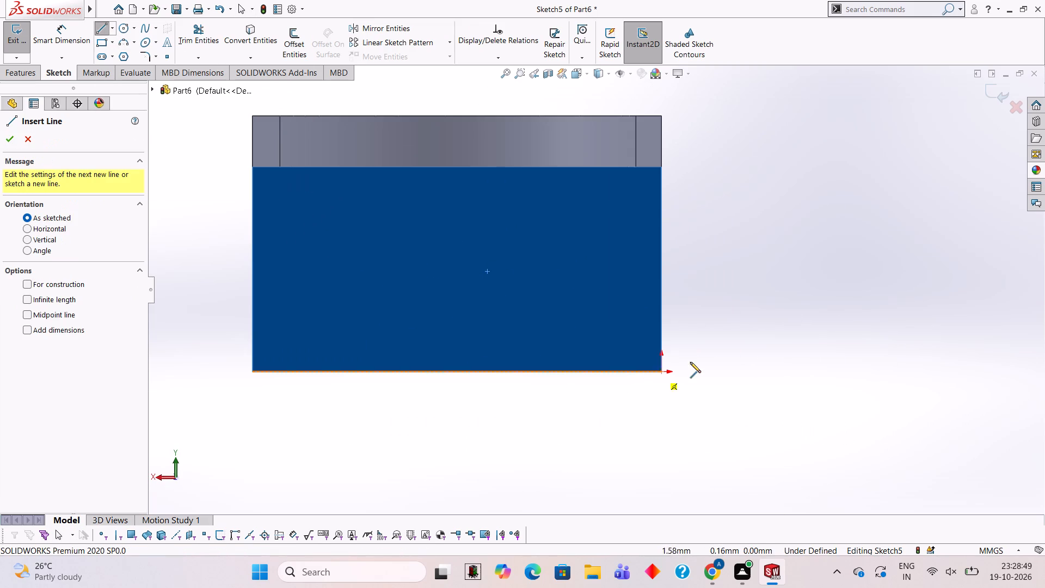
{"action": "left_click", "coordinate": [662, 372]}
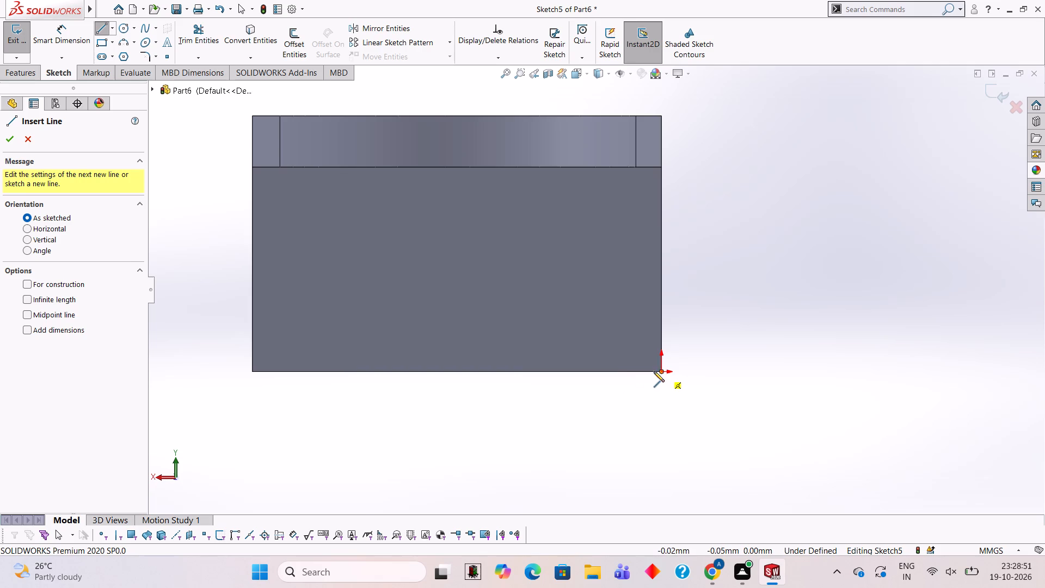
{"action": "type", "text": "10"}
{"action": "key", "text": "Return"}
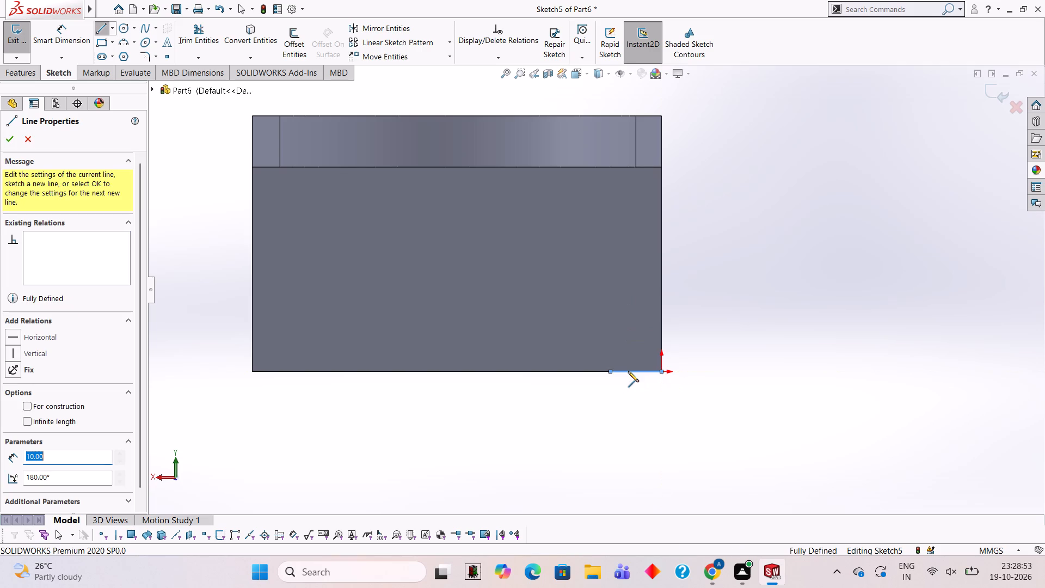
{"action": "key", "text": "Escape"}
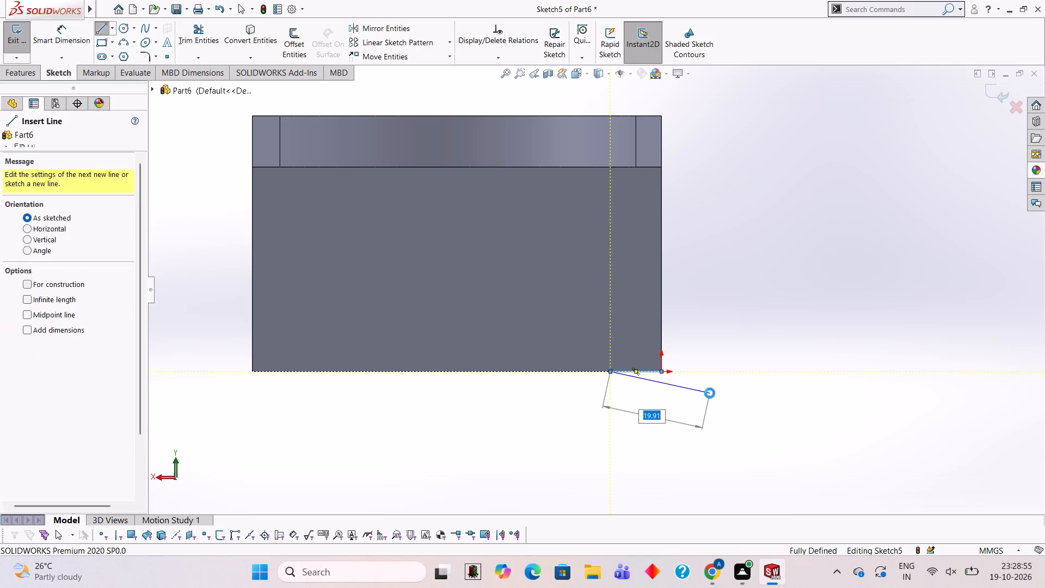
{"action": "left_click", "coordinate": [104, 30]}
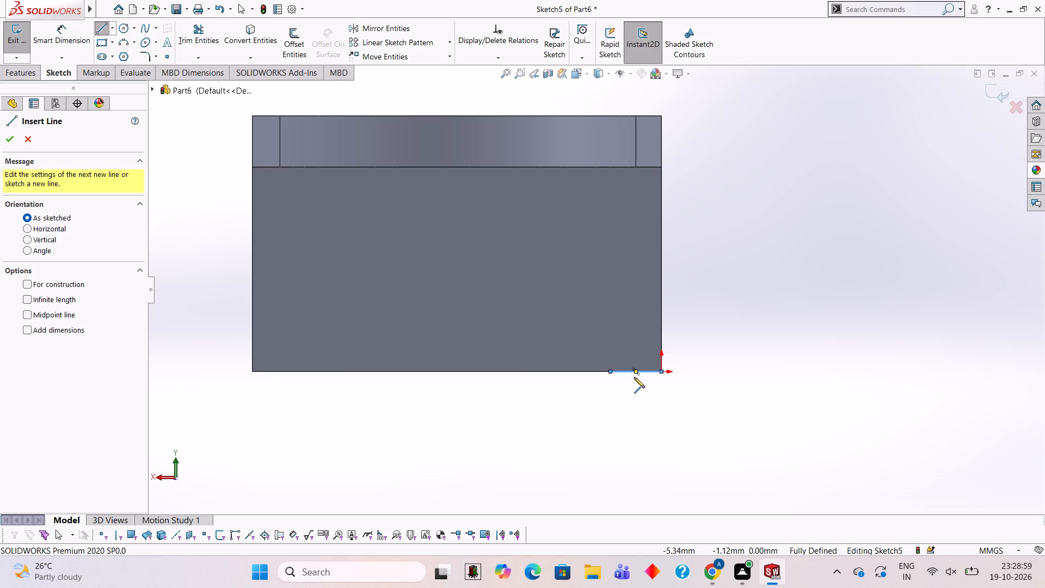
{"action": "left_click", "coordinate": [660, 372]}
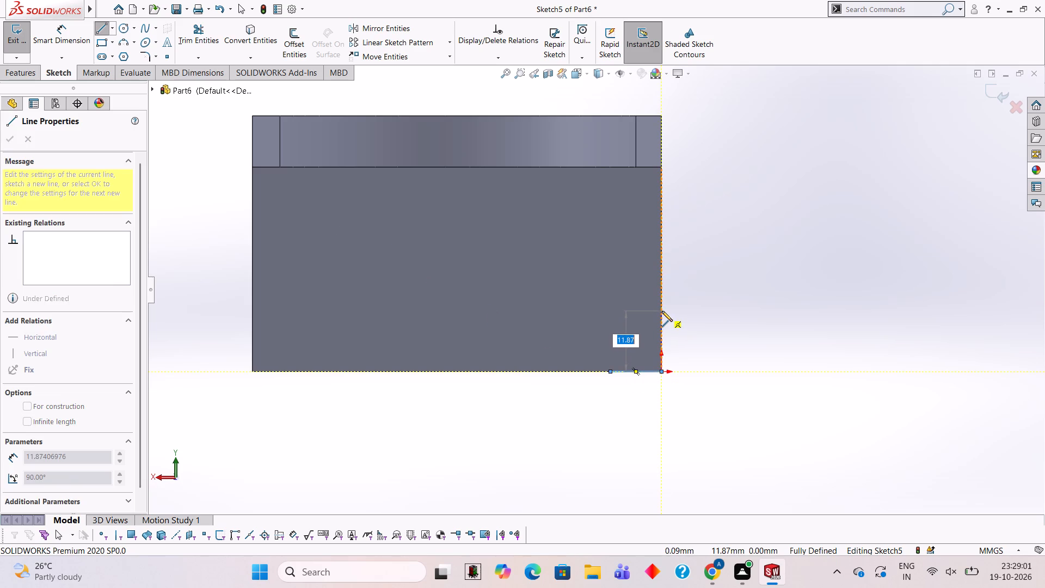
{"action": "type", "text": "10"}
{"action": "key", "text": "Return"}
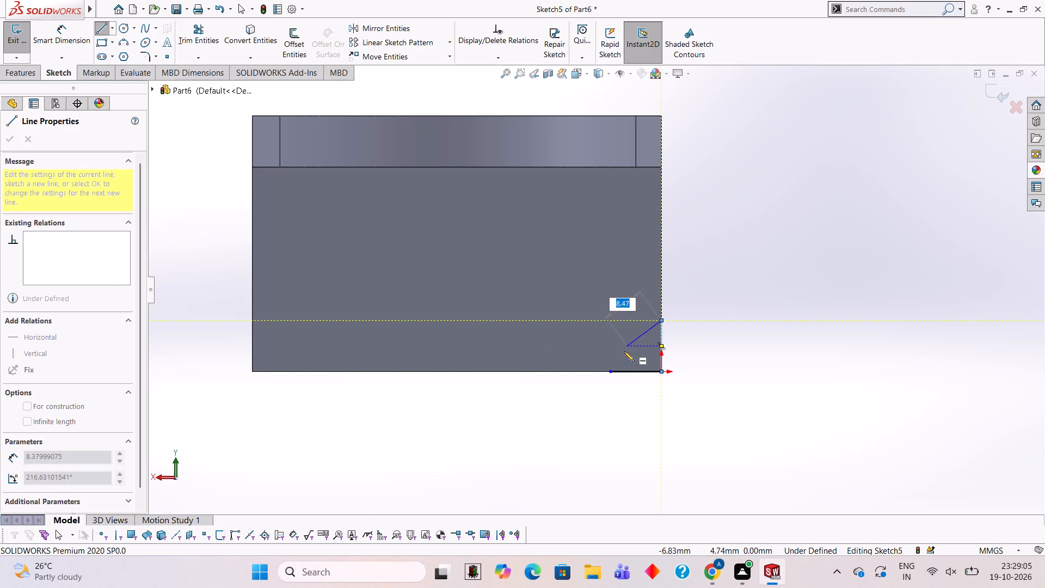
{"action": "left_click", "coordinate": [610, 371]}
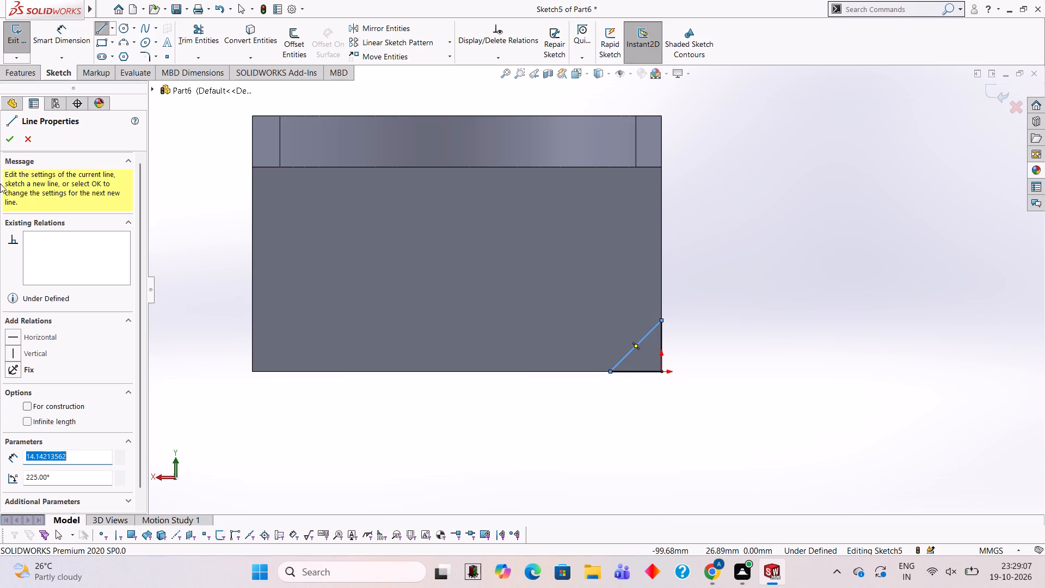
Cut-extrude the corner triangle 10 mm blind into the plate.
{"action": "left_click", "coordinate": [17, 72]}
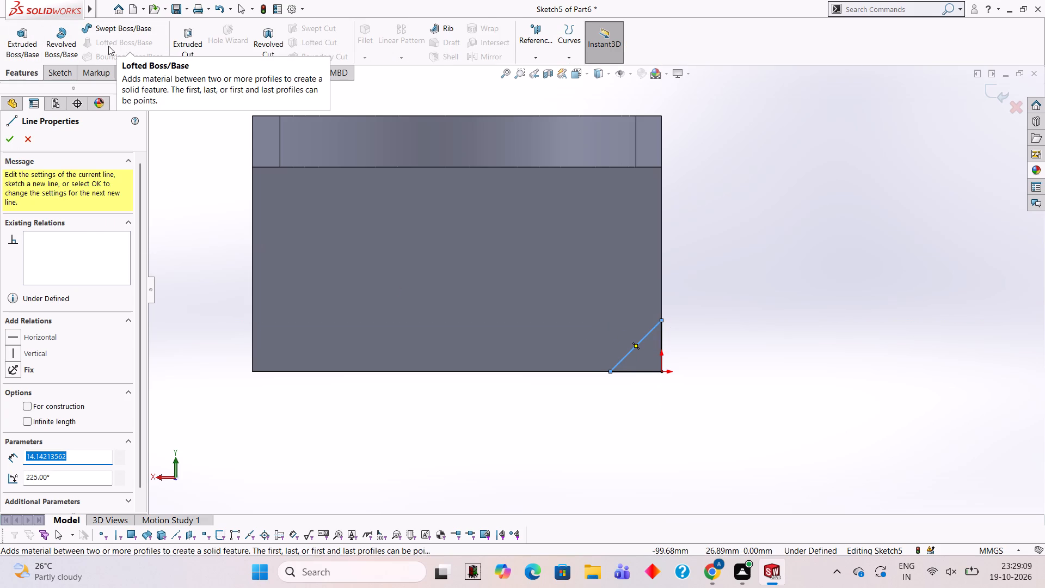
{"action": "left_click", "coordinate": [171, 42]}
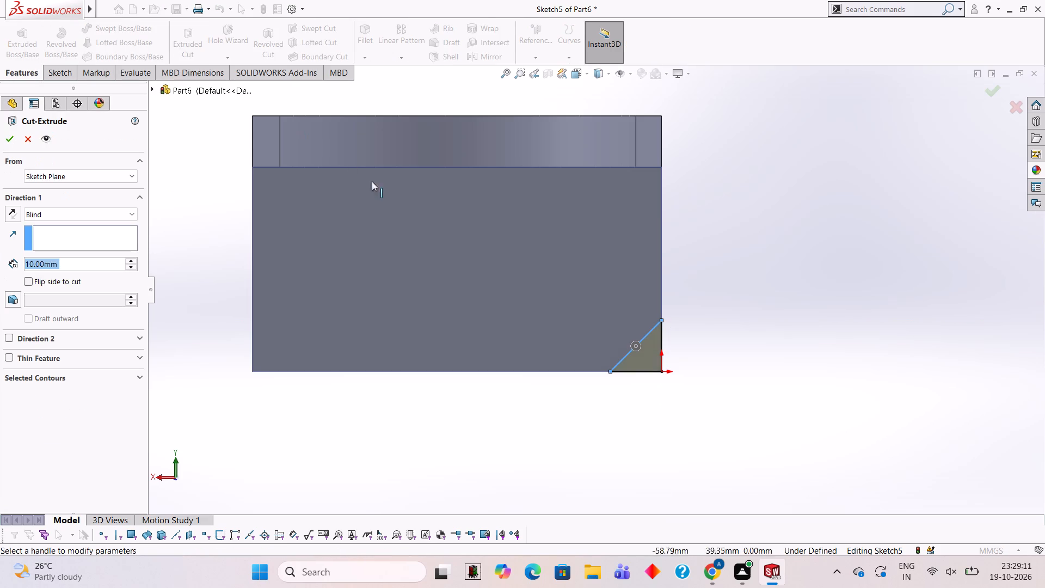
{"action": "left_click", "coordinate": [2, 140]}
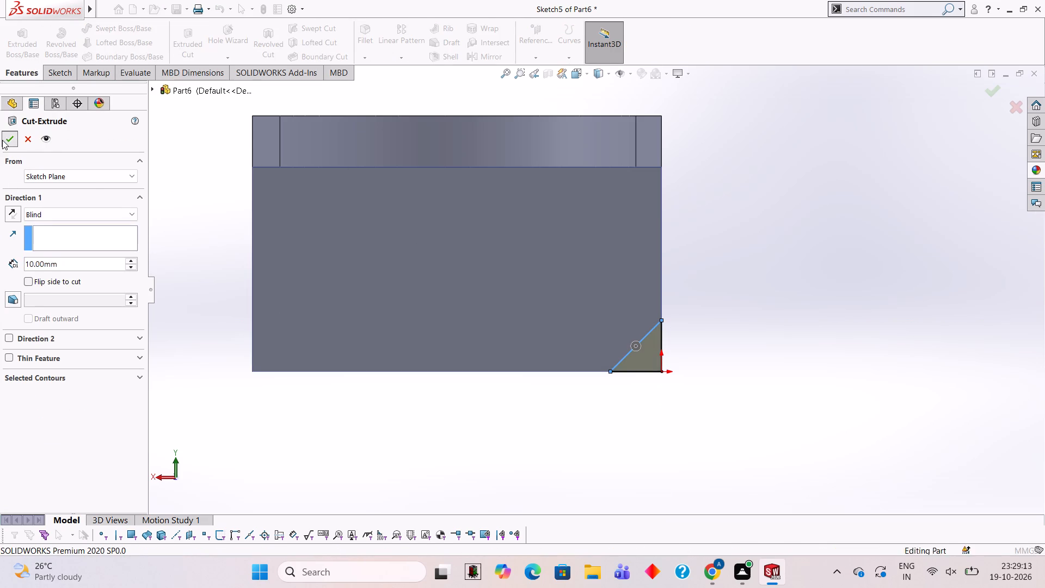
{"action": "left_click", "coordinate": [168, 188]}
Examine the bracket and its cut corner from several angles.
{"action": "scroll", "coordinate": [729, 284], "scroll_direction": "up", "scroll_amount": 1}
{"action": "scroll", "coordinate": [513, 293], "scroll_direction": "up", "scroll_amount": 3}
{"action": "middle_click_drag", "start_coordinate": [513, 293], "coordinate": [520, 200]}
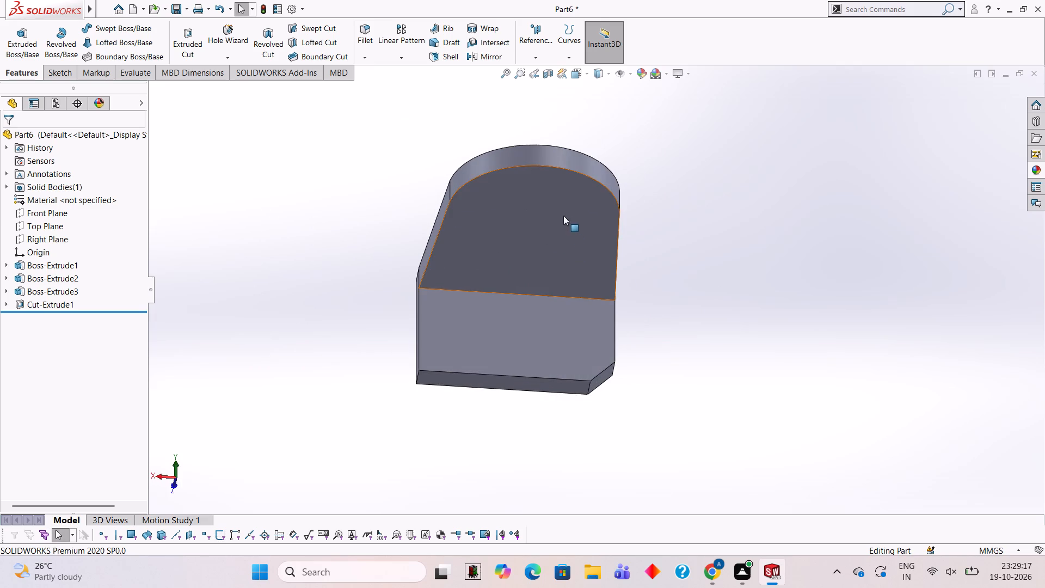
{"action": "middle_click_drag", "start_coordinate": [561, 216], "coordinate": [533, 200]}
{"action": "middle_click_drag", "start_coordinate": [567, 246], "coordinate": [597, 313]}
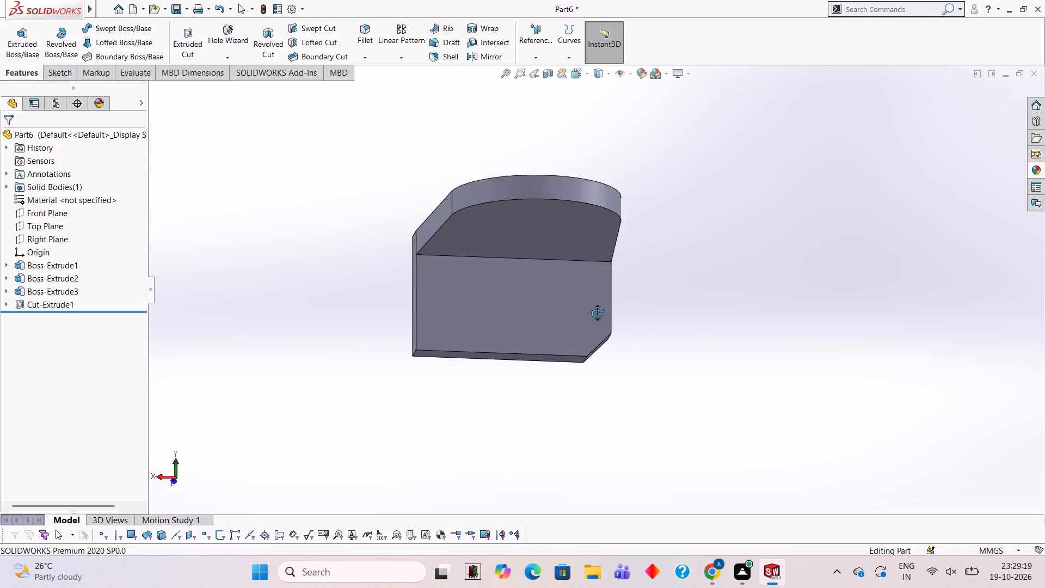
{"action": "middle_click_drag", "start_coordinate": [597, 313], "coordinate": [595, 245]}
{"action": "middle_click_drag", "start_coordinate": [580, 232], "coordinate": [571, 364]}
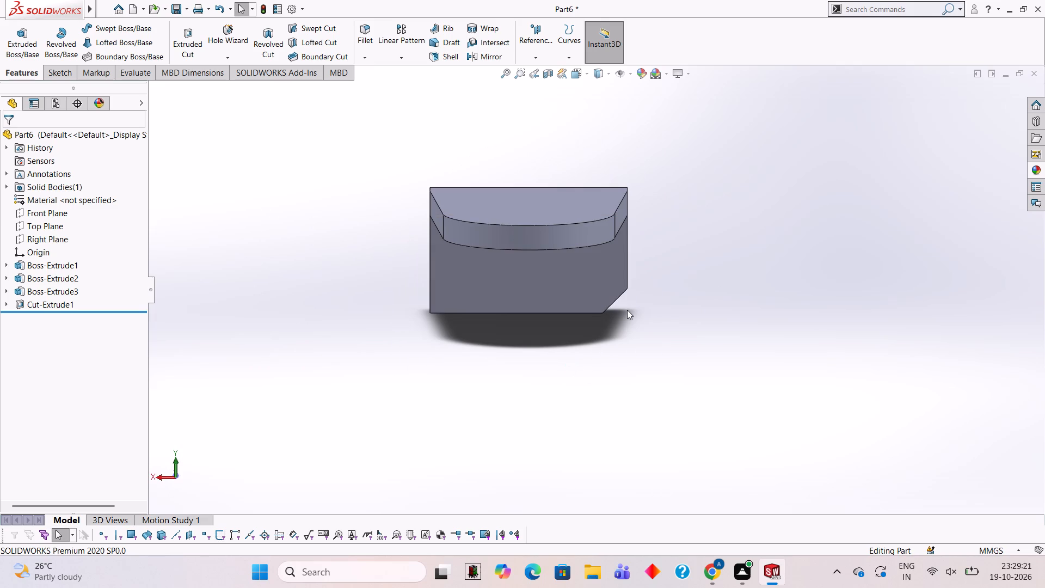
{"action": "scroll", "coordinate": [563, 262], "scroll_direction": "down", "scroll_amount": 1}
{"action": "middle_click_drag", "start_coordinate": [563, 262], "coordinate": [558, 229]}
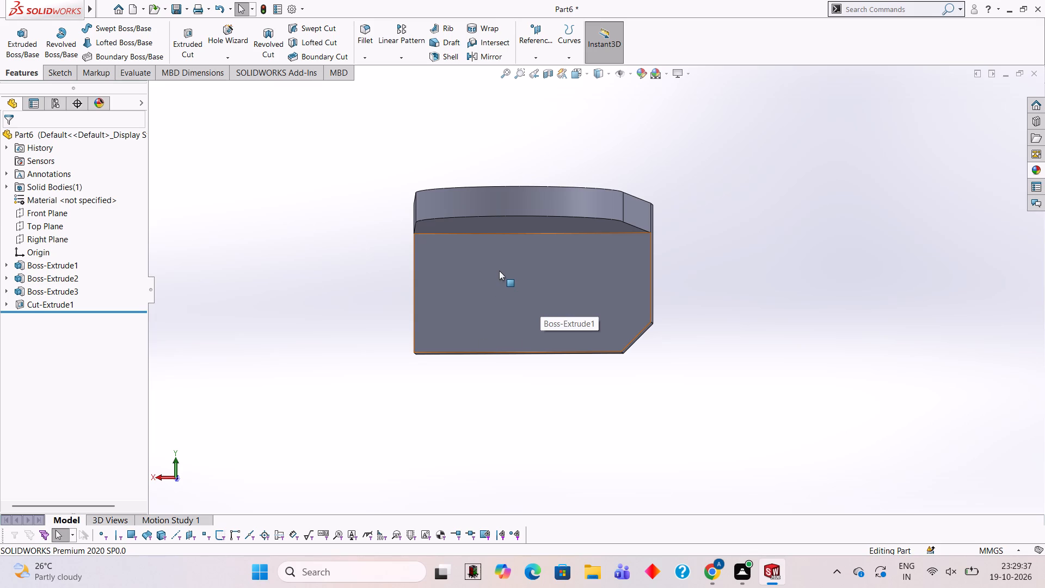
Start a sketch on the plate's large rear face with the bevelled corner, viewed normal to the face.
{"action": "middle_click_drag", "start_coordinate": [544, 272], "coordinate": [531, 220]}
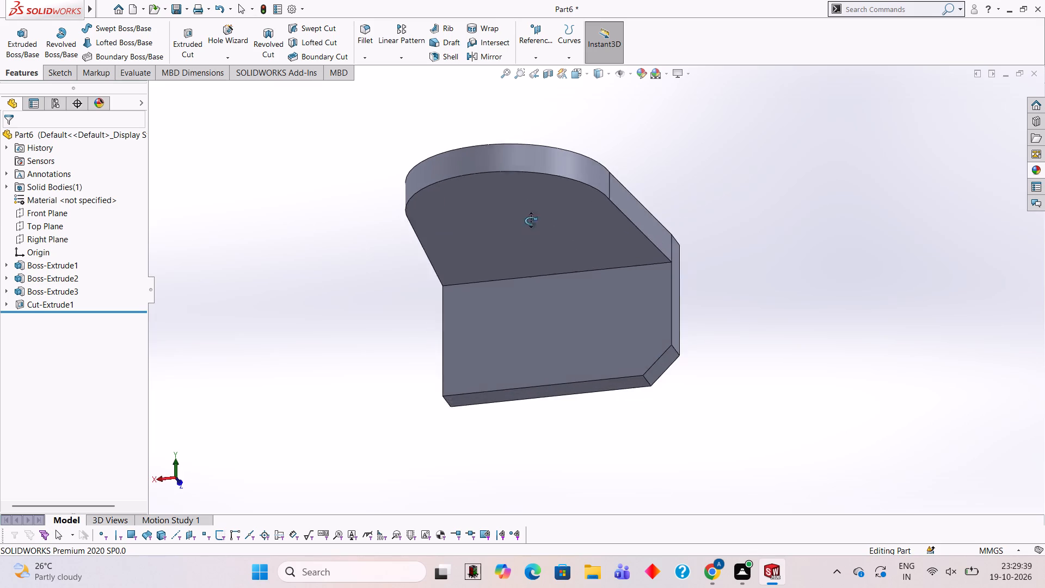
{"action": "middle_click_drag", "start_coordinate": [531, 220], "coordinate": [534, 216]}
{"action": "left_click", "coordinate": [524, 318]}
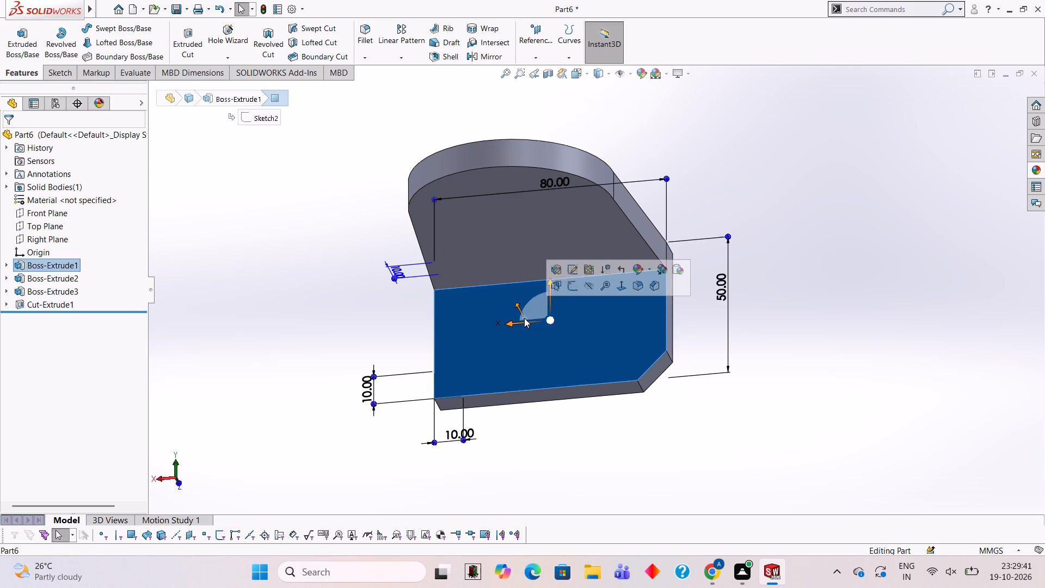
{"action": "left_click", "coordinate": [570, 287]}
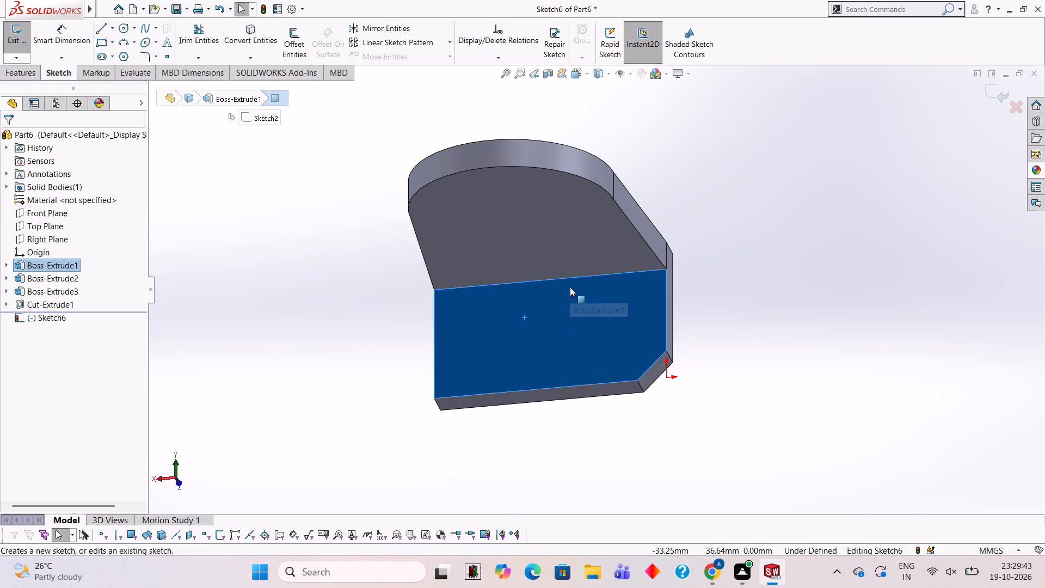
{"action": "key", "text": "ctrl+8"}
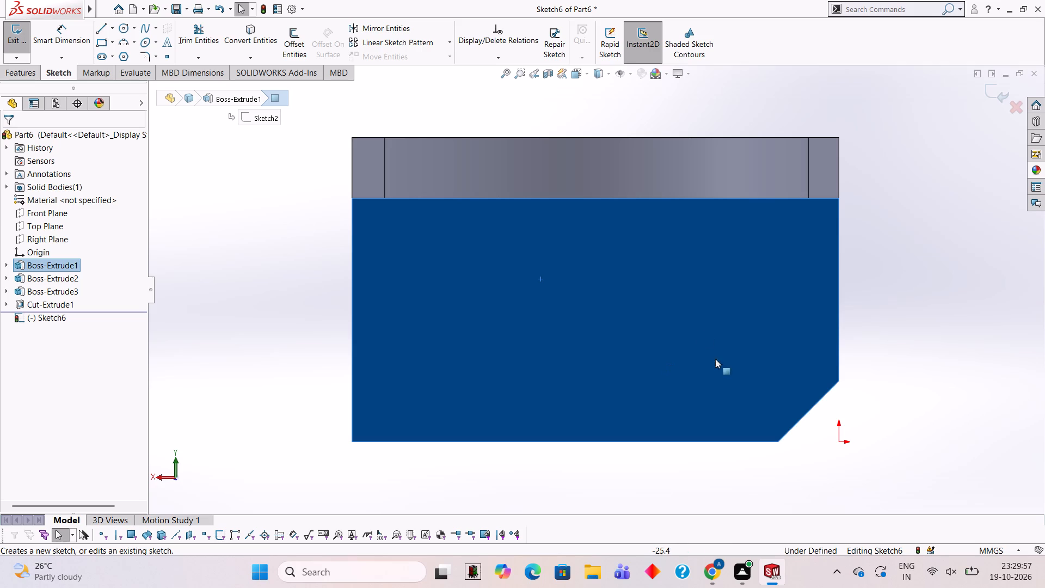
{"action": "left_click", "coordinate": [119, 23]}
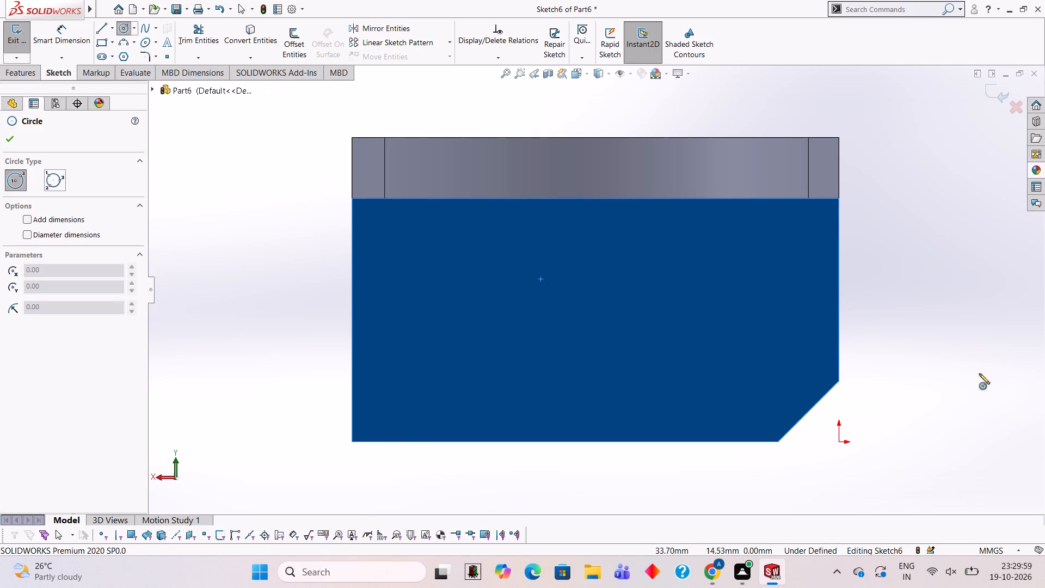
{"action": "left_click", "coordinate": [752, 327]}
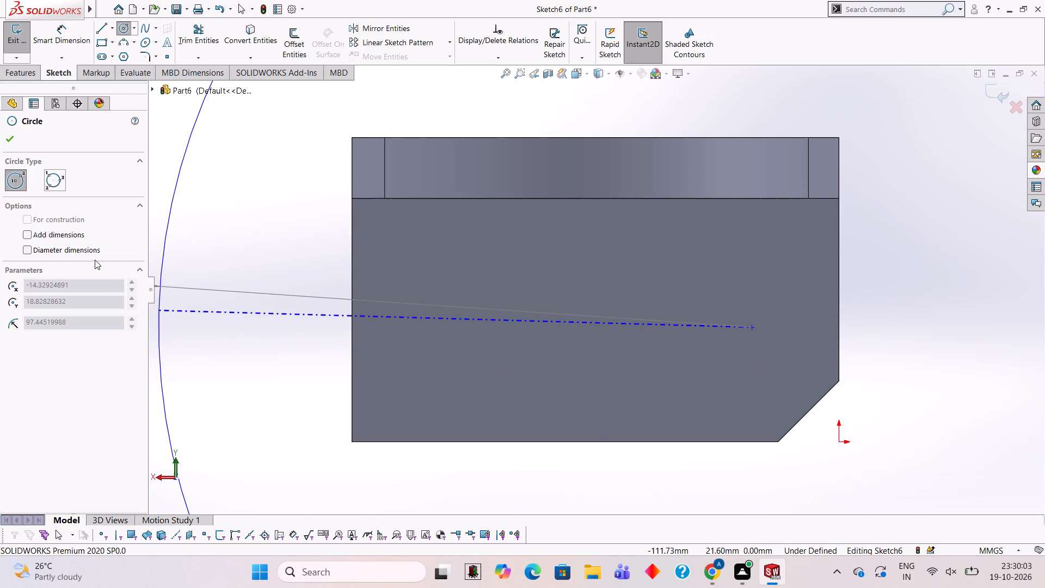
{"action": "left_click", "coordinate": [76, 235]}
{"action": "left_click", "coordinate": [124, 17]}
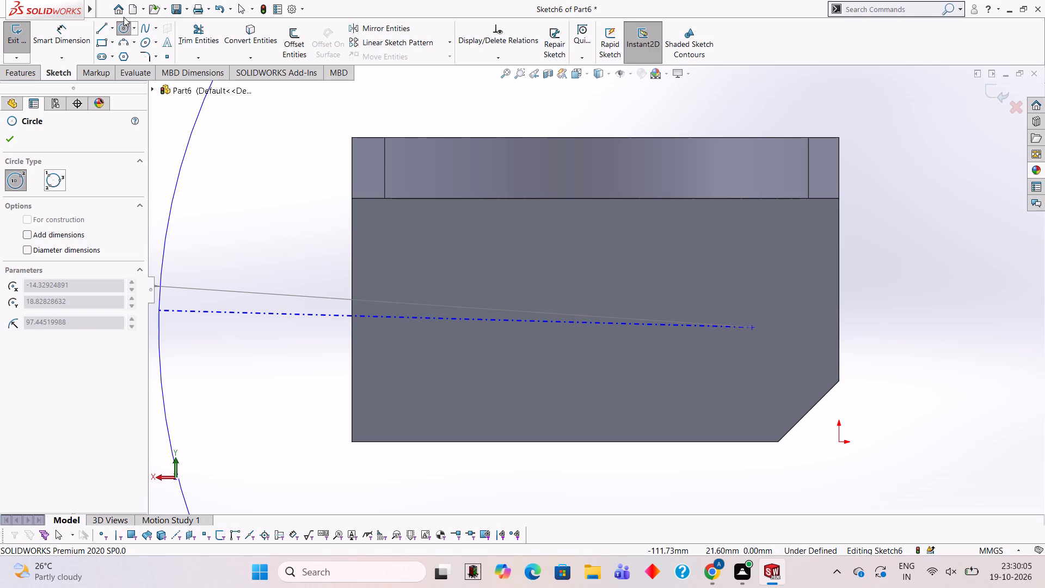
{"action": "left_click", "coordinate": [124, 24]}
Draw a 15 mm diameter circle near the bevelled corner, with added dimensions and diameter dimensions enabled.
{"action": "left_click", "coordinate": [124, 24]}
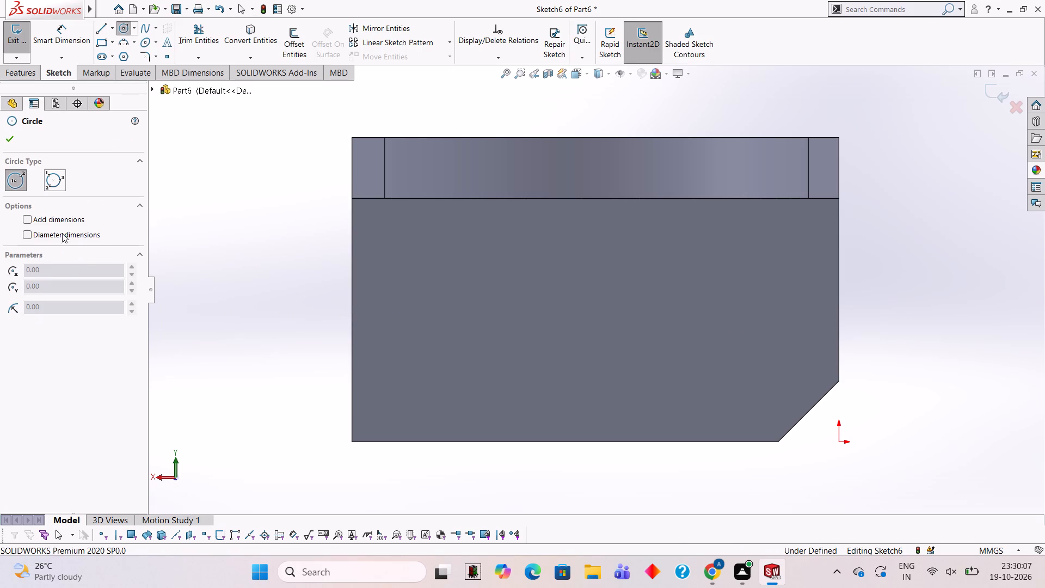
{"action": "left_click", "coordinate": [62, 220]}
{"action": "left_click", "coordinate": [63, 237]}
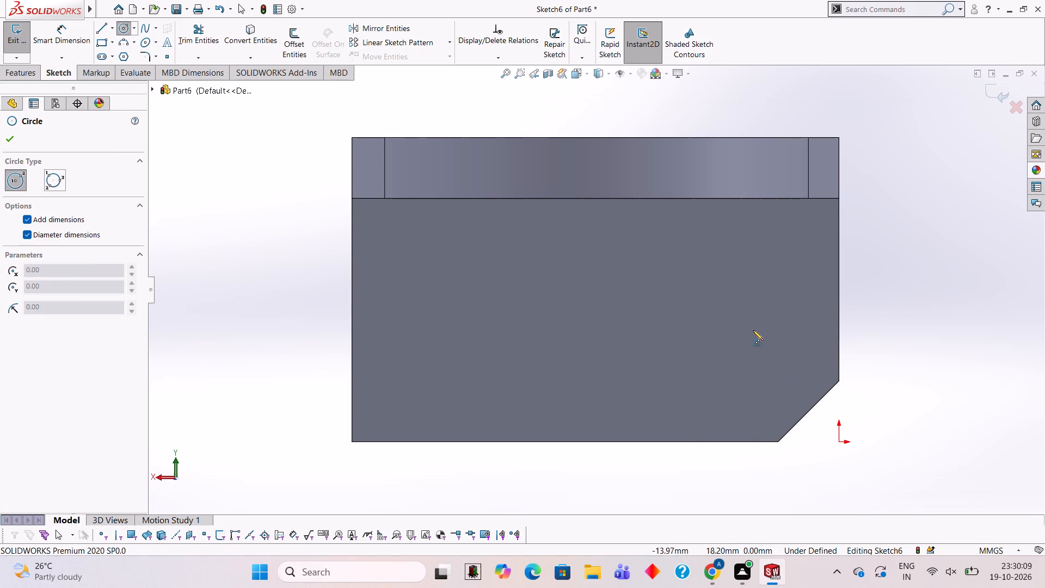
{"action": "left_click", "coordinate": [763, 343]}
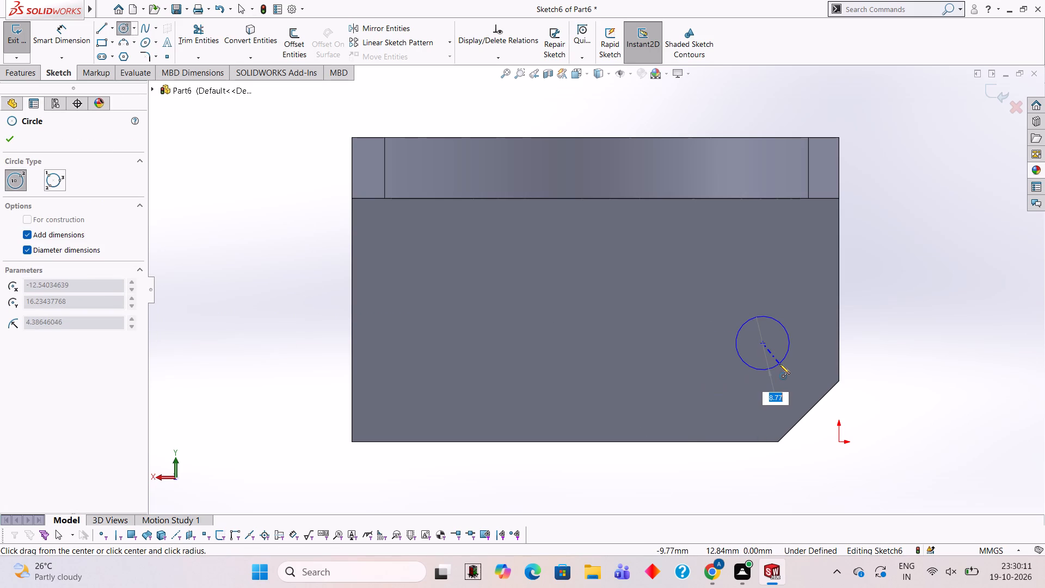
{"action": "type", "text": "15"}
{"action": "key", "text": "Return"}
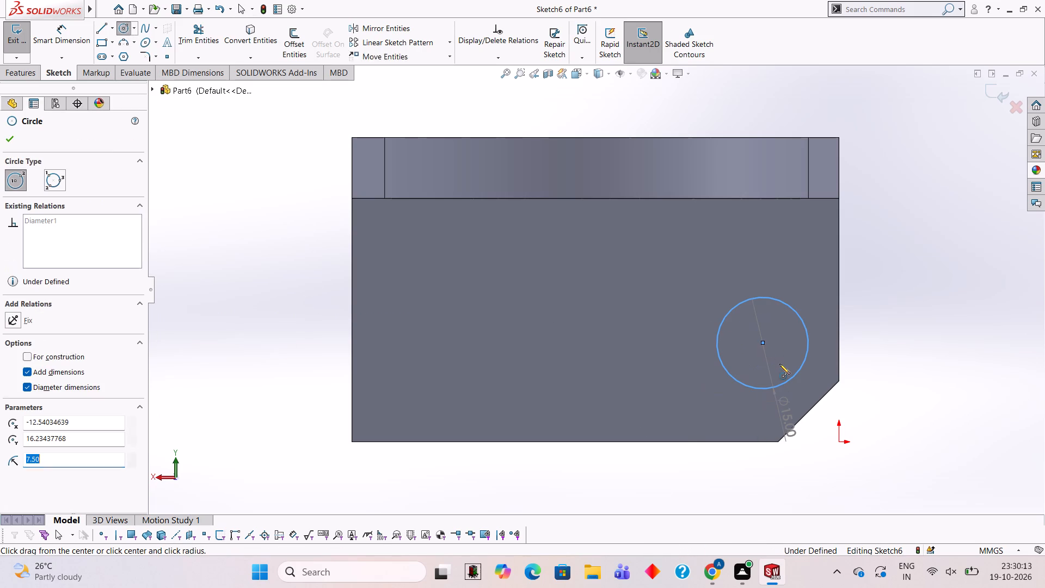
Dimension the circle's centre 15 mm from the plate's vertical edge above the bevel and 20 mm from the plate's bottom edge.
{"action": "left_click", "coordinate": [73, 33]}
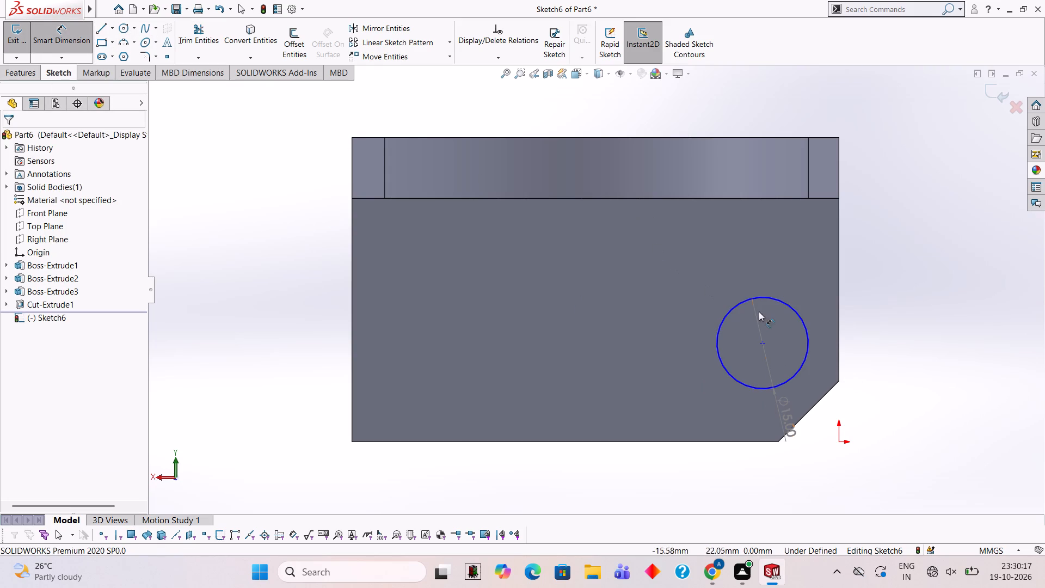
{"action": "left_click", "coordinate": [762, 341]}
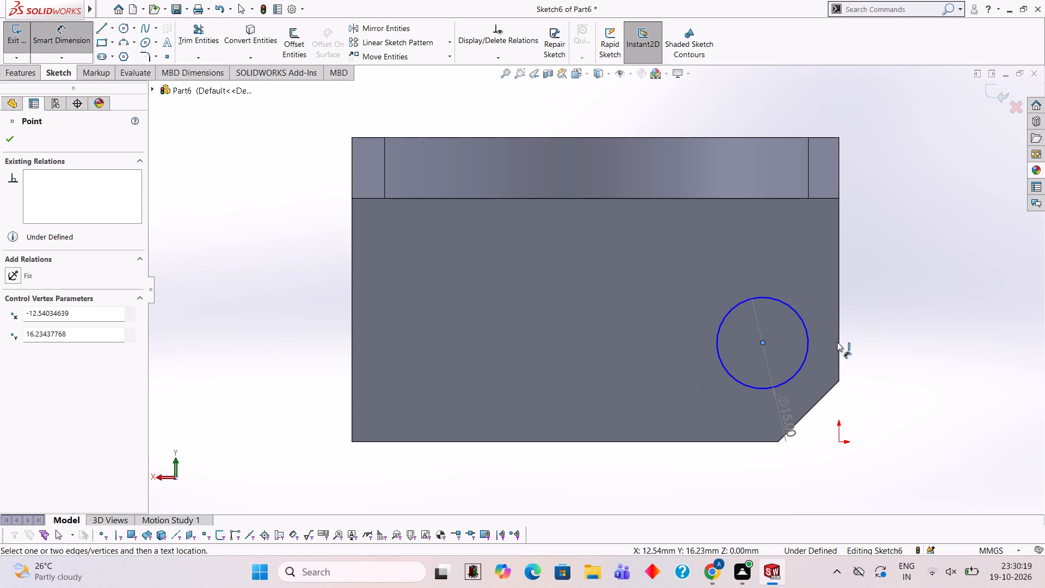
{"action": "left_click", "coordinate": [839, 342]}
{"action": "left_click", "coordinate": [897, 308]}
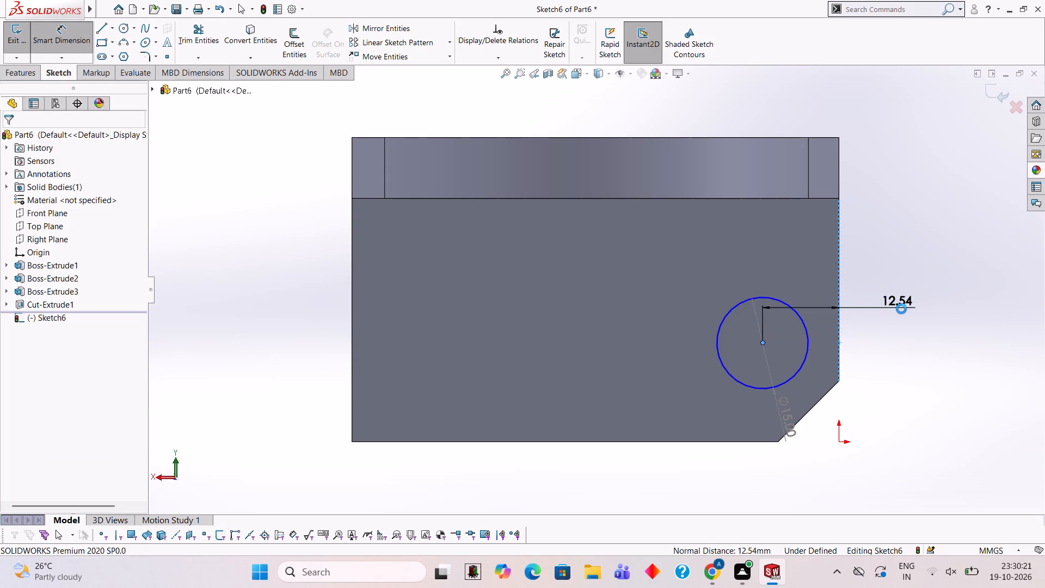
{"action": "type", "text": "15"}
{"action": "key", "text": "Return"}
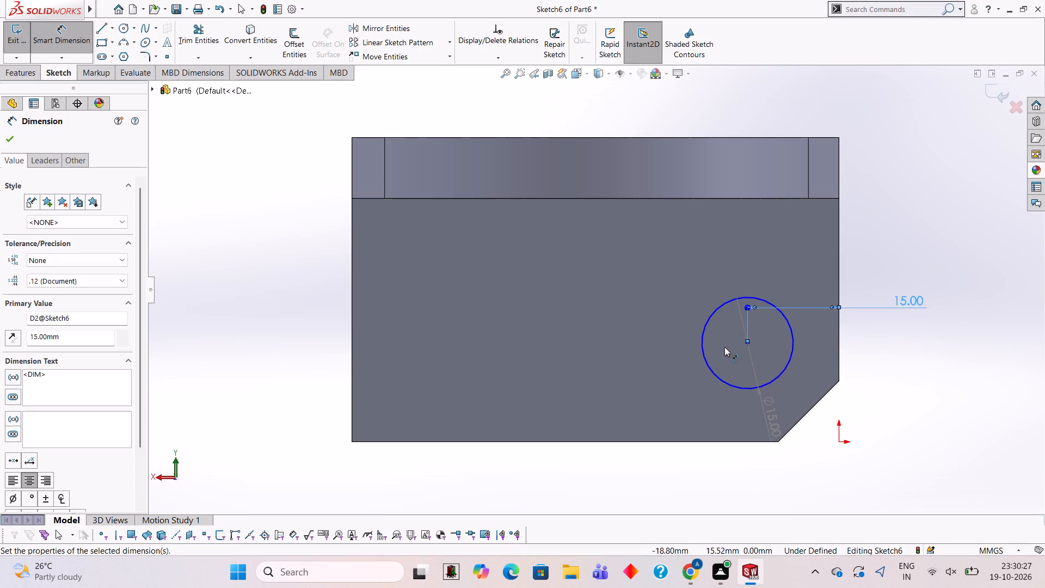
{"action": "left_click", "coordinate": [746, 344]}
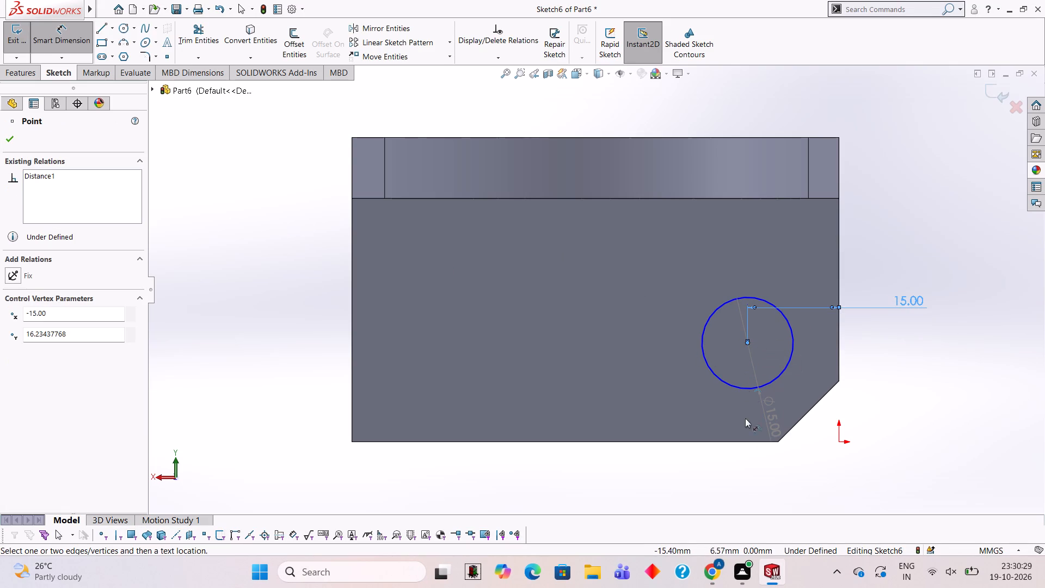
{"action": "left_click", "coordinate": [742, 443]}
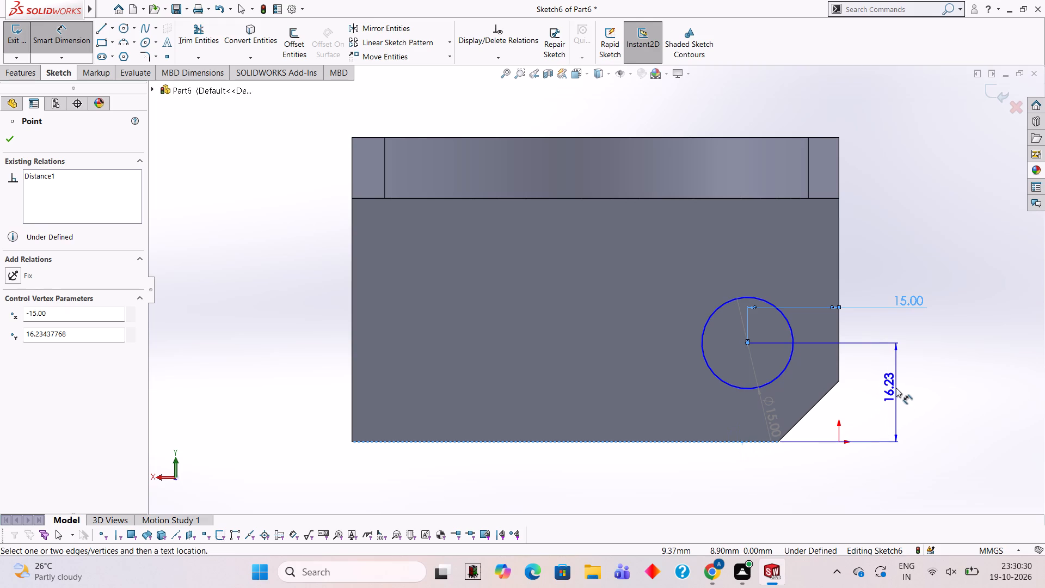
{"action": "left_click", "coordinate": [896, 388]}
{"action": "type", "text": "20"}
{"action": "key", "text": "Return"}
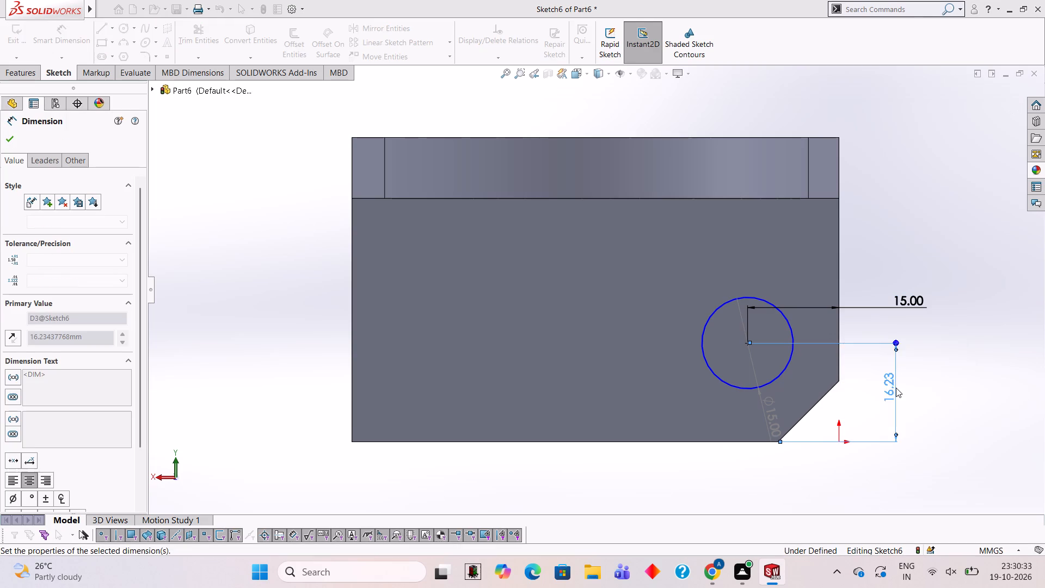
Cut the 15 mm circle near the bevelled corner into the plate with a blind 10 mm Extruded Cut from the sketch plane.
{"action": "left_click", "coordinate": [917, 334]}
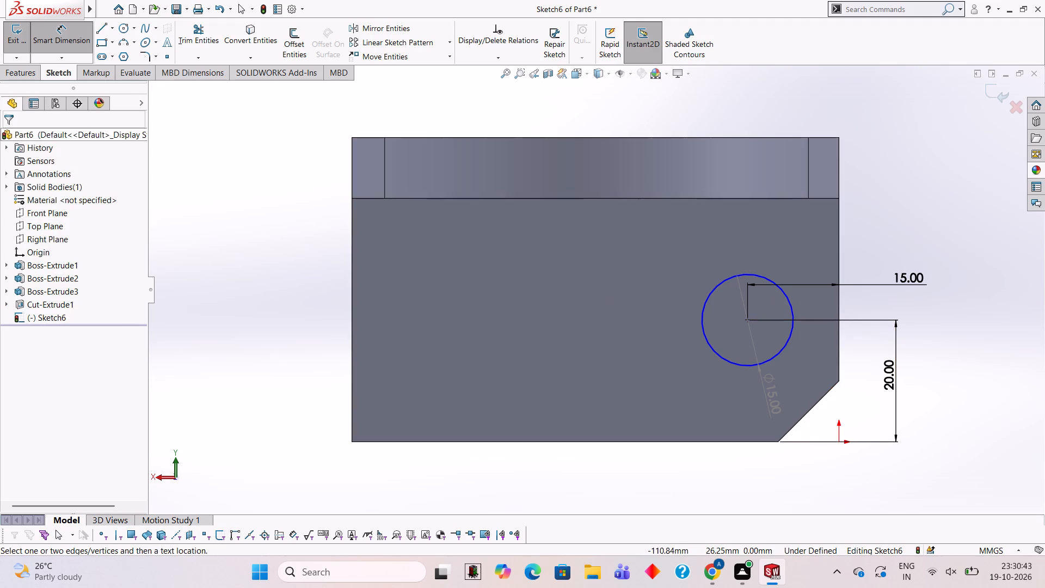
{"action": "left_click", "coordinate": [21, 72]}
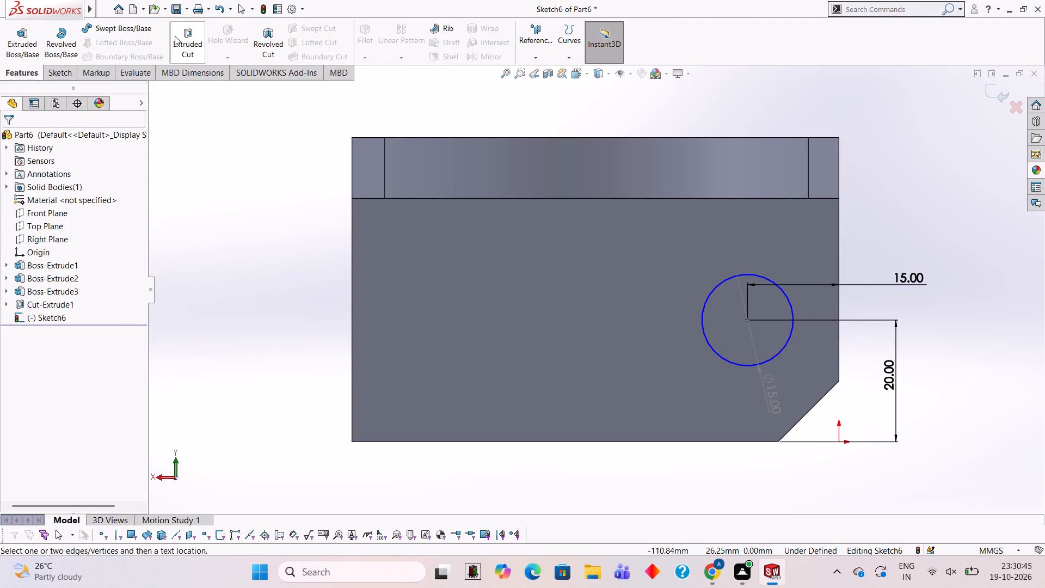
{"action": "left_click", "coordinate": [175, 36]}
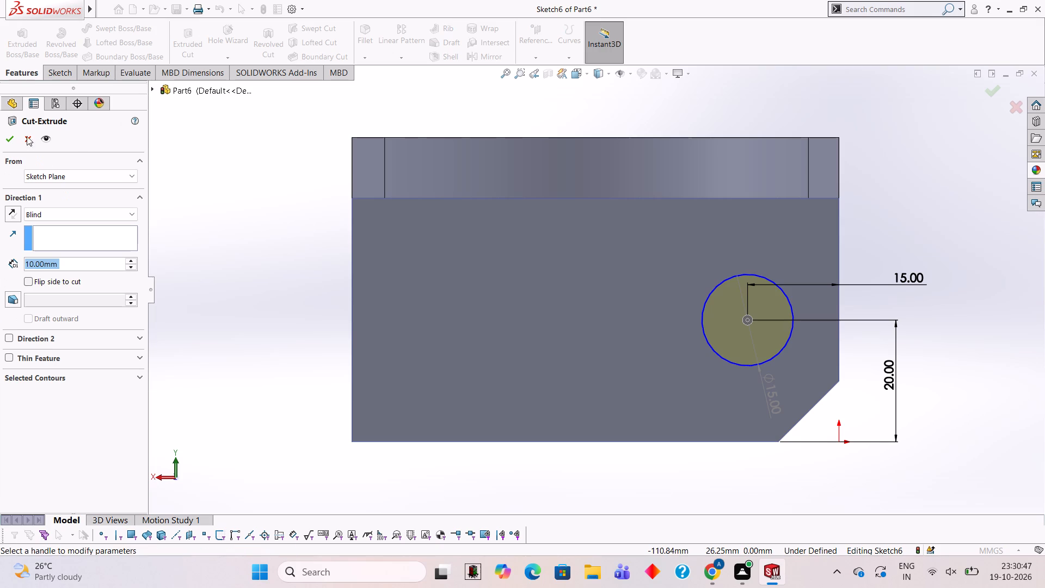
{"action": "left_click", "coordinate": [10, 134]}
{"action": "left_click", "coordinate": [253, 154]}
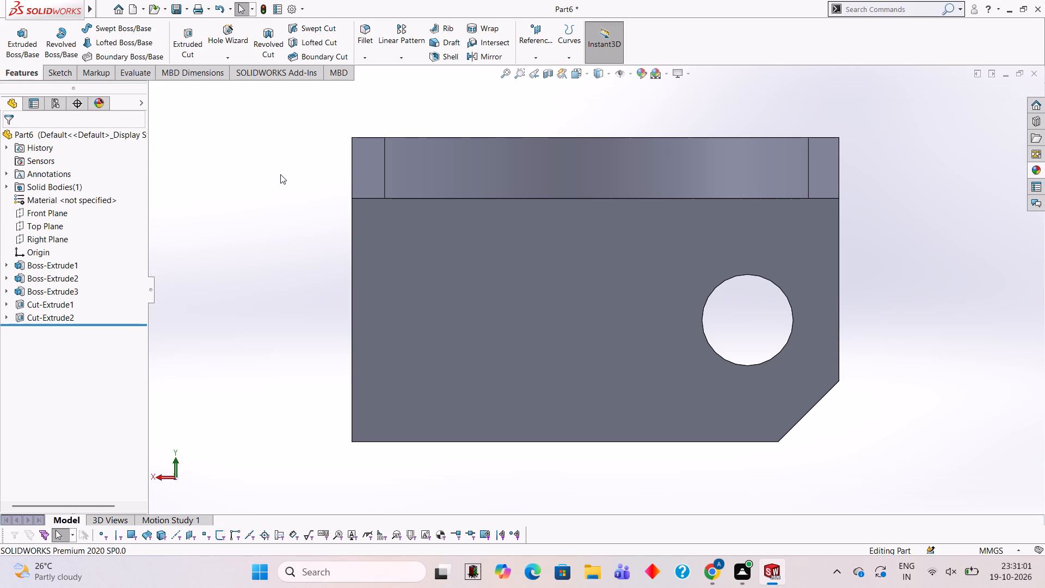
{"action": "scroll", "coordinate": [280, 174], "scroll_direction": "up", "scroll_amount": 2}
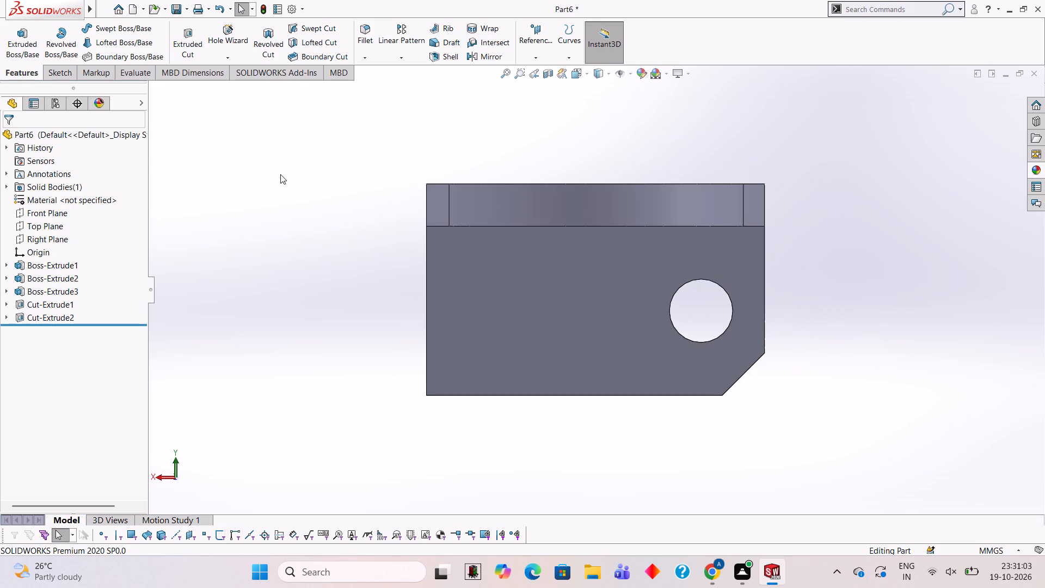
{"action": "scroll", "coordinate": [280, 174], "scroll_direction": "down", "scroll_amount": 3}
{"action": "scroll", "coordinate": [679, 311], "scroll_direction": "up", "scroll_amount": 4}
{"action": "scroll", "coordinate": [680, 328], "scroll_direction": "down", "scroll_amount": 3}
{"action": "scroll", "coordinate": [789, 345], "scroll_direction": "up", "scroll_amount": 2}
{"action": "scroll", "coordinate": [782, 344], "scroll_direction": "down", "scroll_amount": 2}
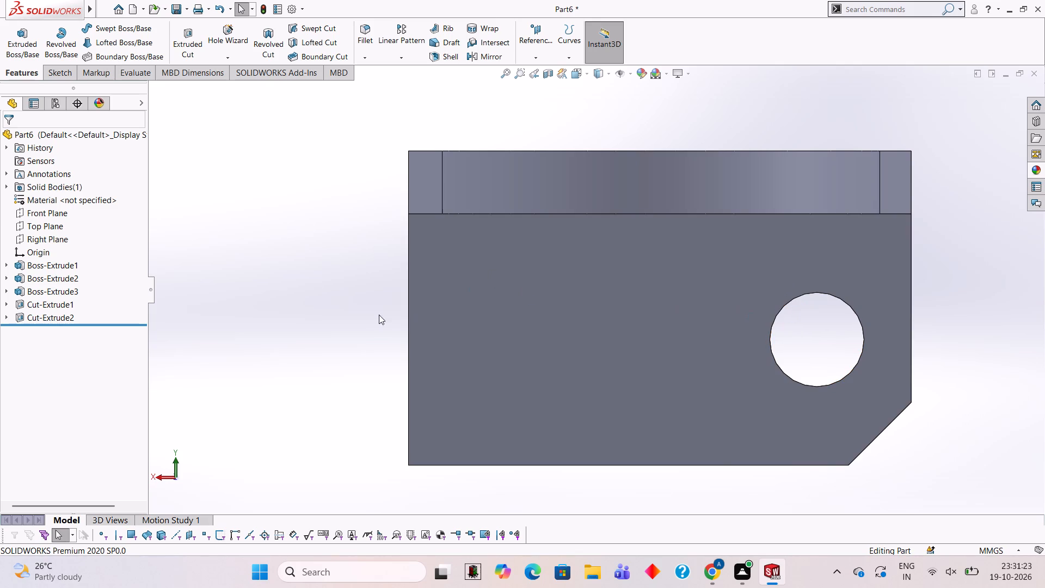
Start a new sketch on the plate's large rear face, viewed normal with the bevelled-corner hole on the right.
{"action": "left_click", "coordinate": [70, 73]}
{"action": "left_click", "coordinate": [120, 23]}
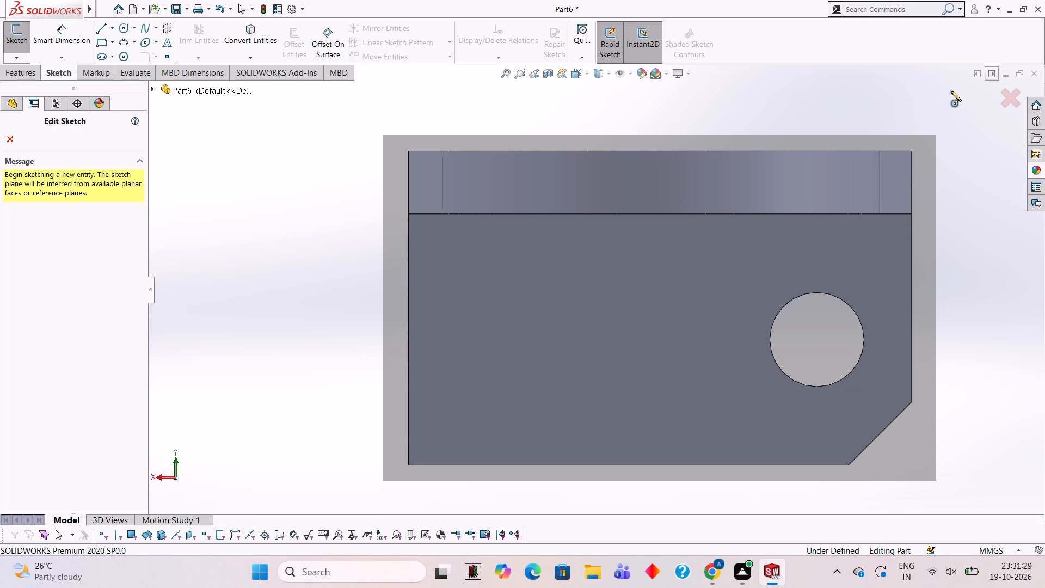
{"action": "key", "text": "Escape"}
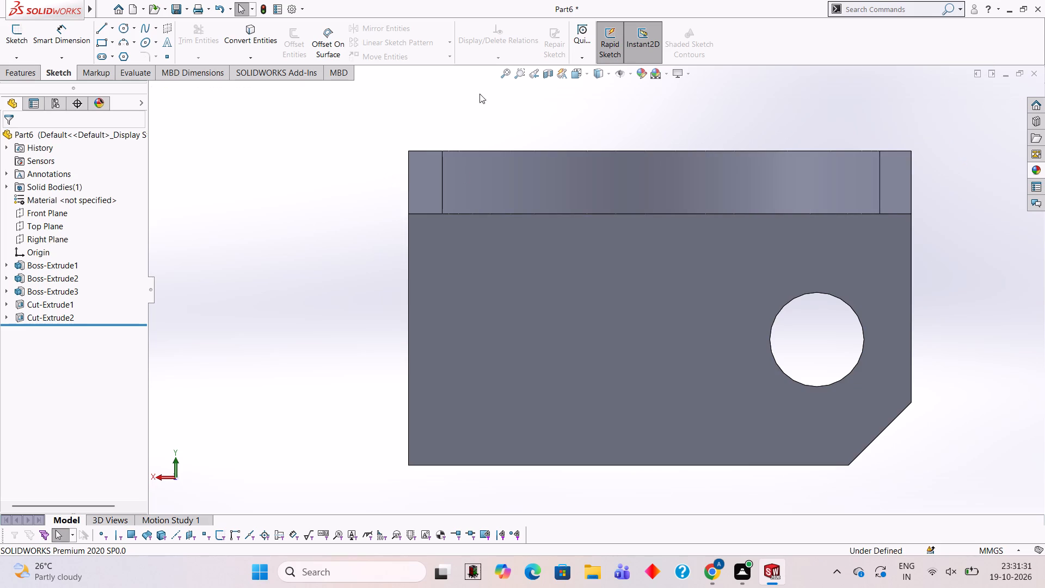
{"action": "left_click", "coordinate": [475, 306]}
{"action": "left_click", "coordinate": [530, 273]}
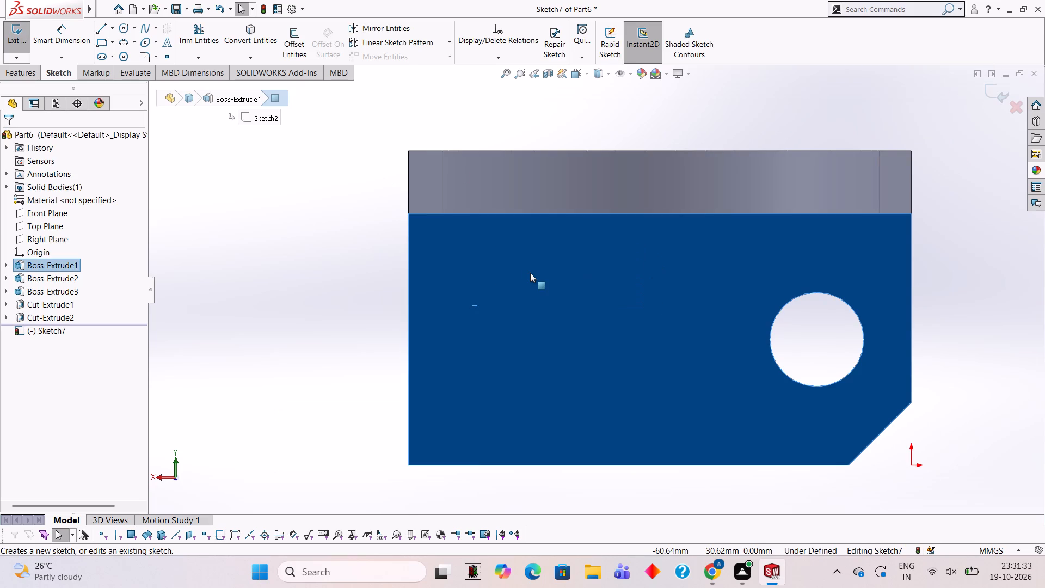
{"action": "key", "text": "ctrl+8"}
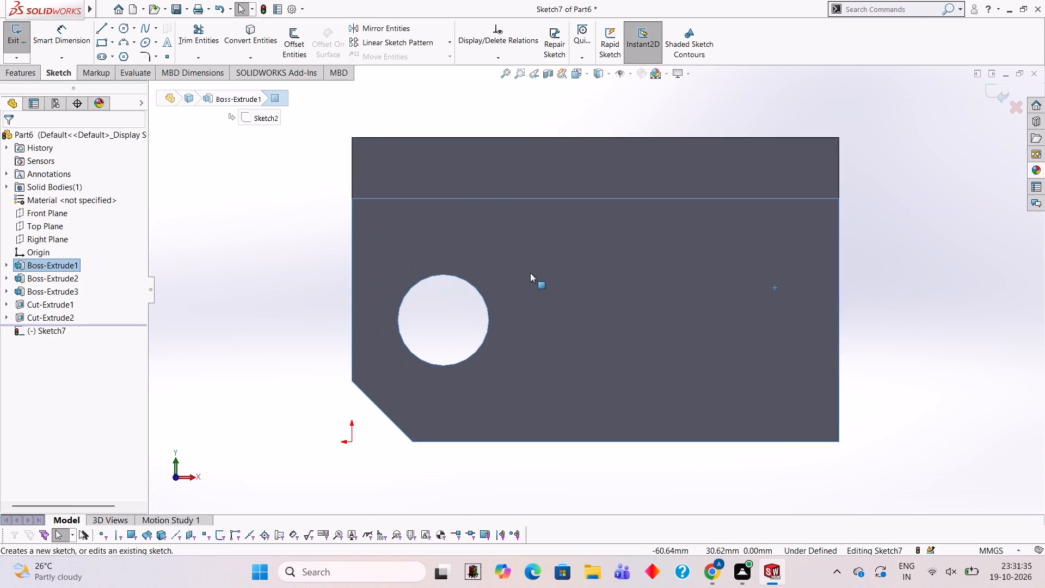
{"action": "key", "text": "ctrl+8"}
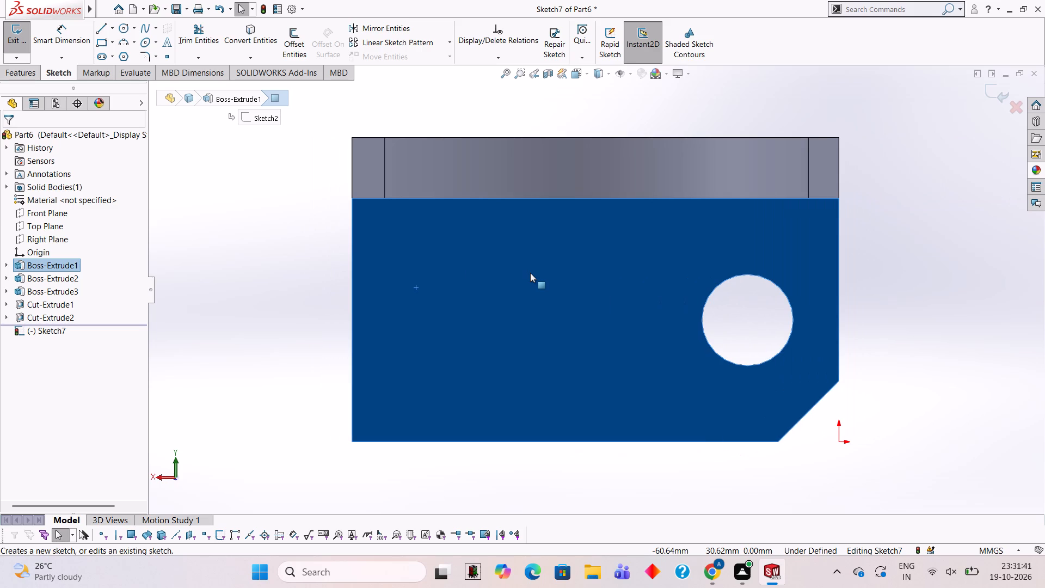
Draw a 15 mm diameter circle on the rear face near the vertical edge opposite the bevelled corner.
{"action": "left_click", "coordinate": [127, 27]}
{"action": "left_click", "coordinate": [427, 329]}
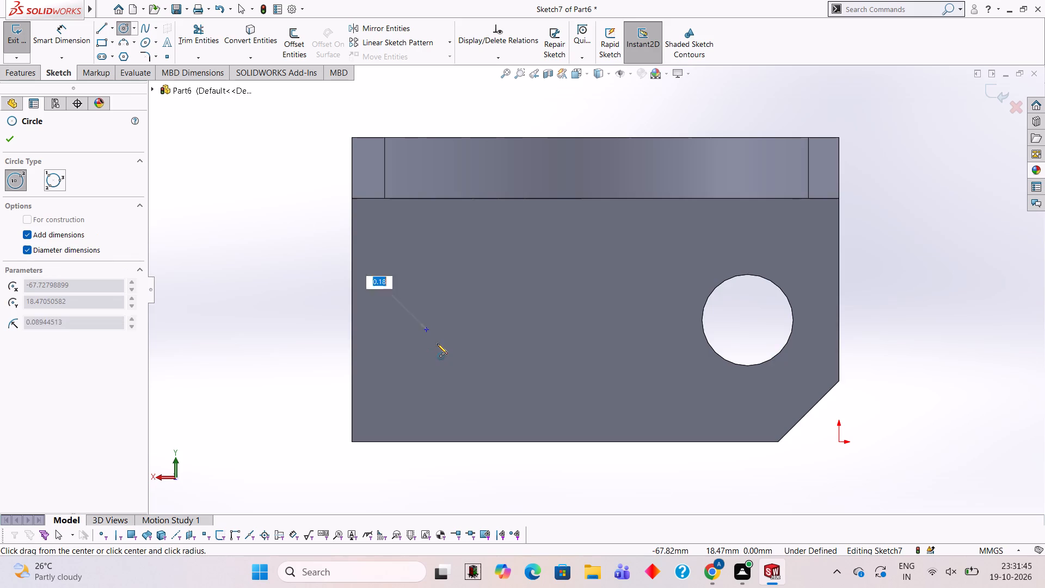
{"action": "type", "text": "15"}
{"action": "key", "text": "Return"}
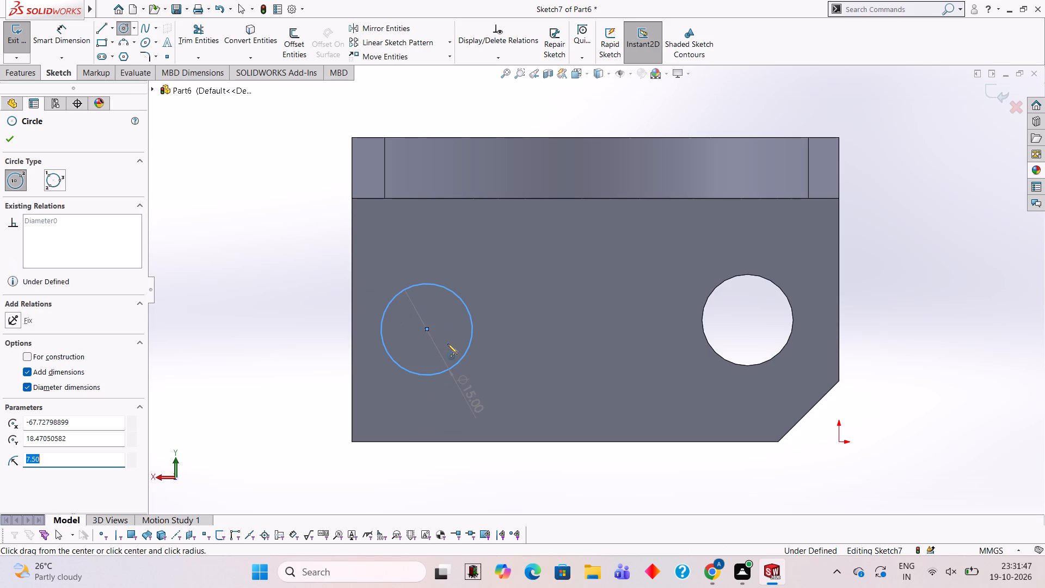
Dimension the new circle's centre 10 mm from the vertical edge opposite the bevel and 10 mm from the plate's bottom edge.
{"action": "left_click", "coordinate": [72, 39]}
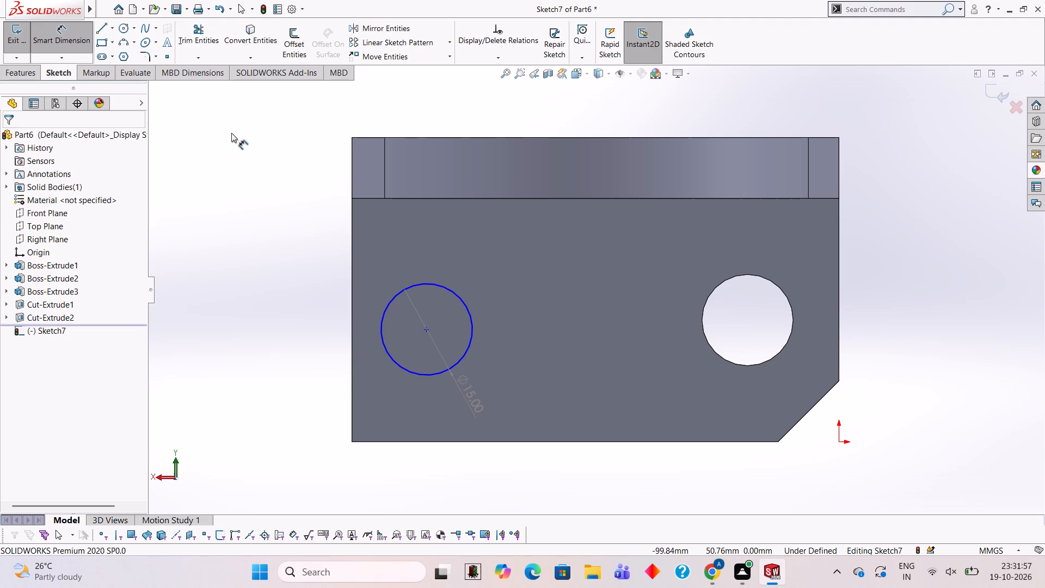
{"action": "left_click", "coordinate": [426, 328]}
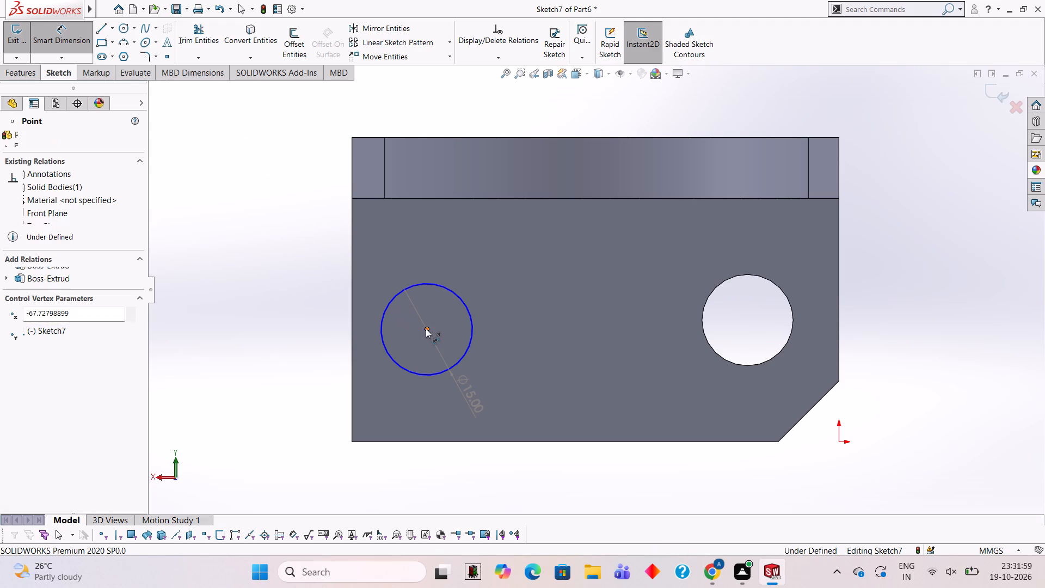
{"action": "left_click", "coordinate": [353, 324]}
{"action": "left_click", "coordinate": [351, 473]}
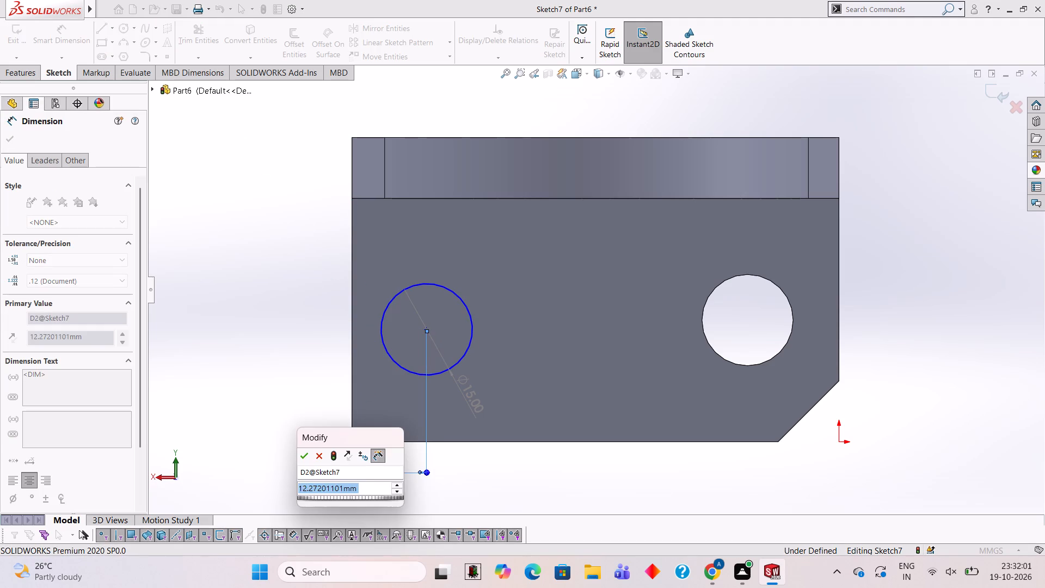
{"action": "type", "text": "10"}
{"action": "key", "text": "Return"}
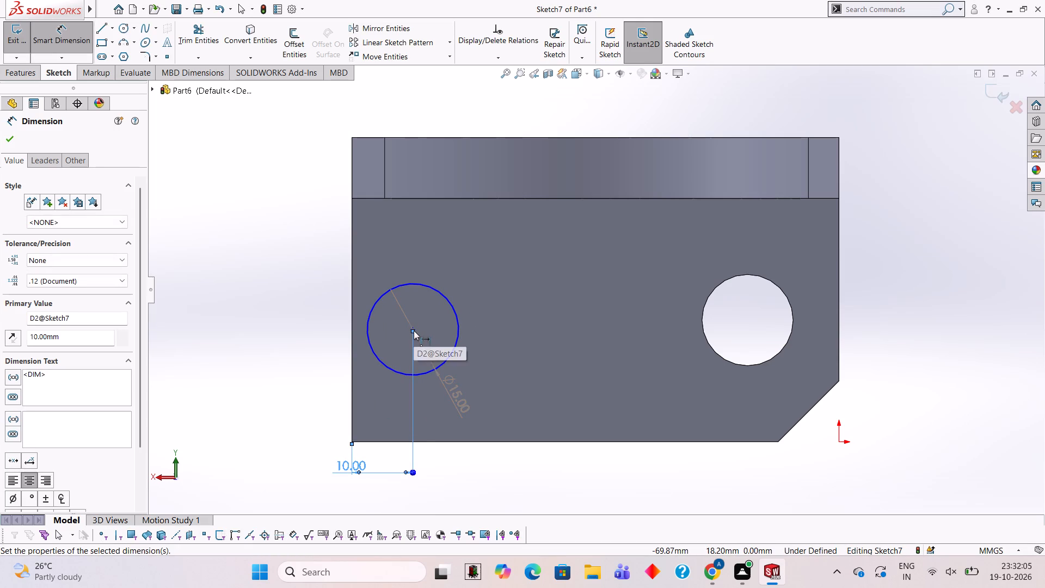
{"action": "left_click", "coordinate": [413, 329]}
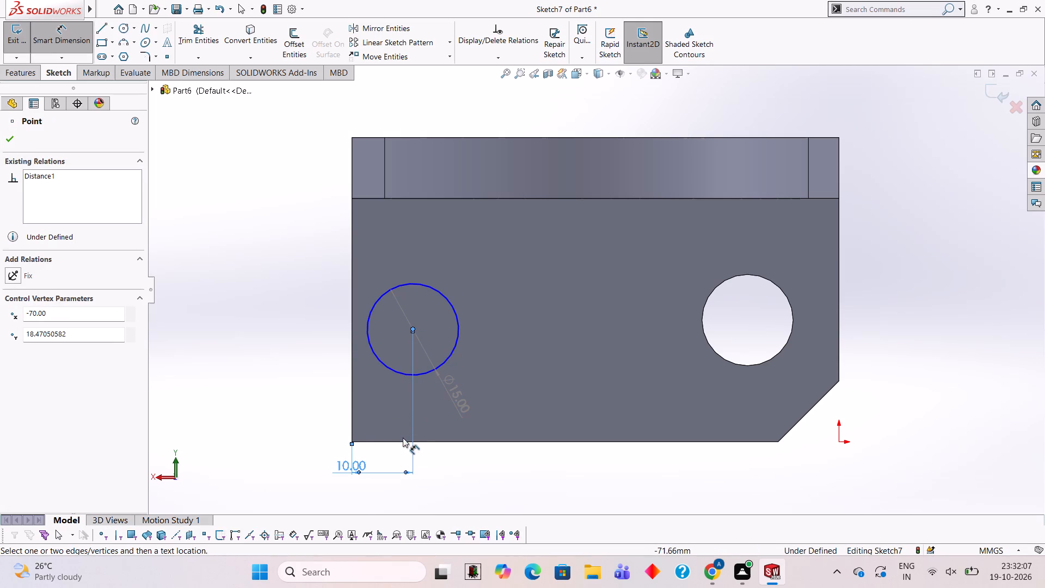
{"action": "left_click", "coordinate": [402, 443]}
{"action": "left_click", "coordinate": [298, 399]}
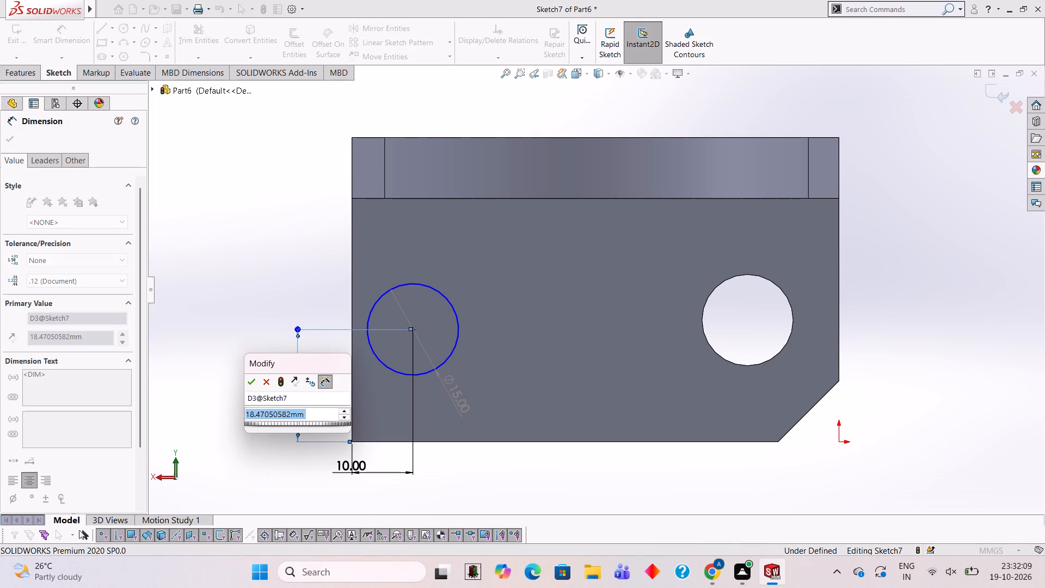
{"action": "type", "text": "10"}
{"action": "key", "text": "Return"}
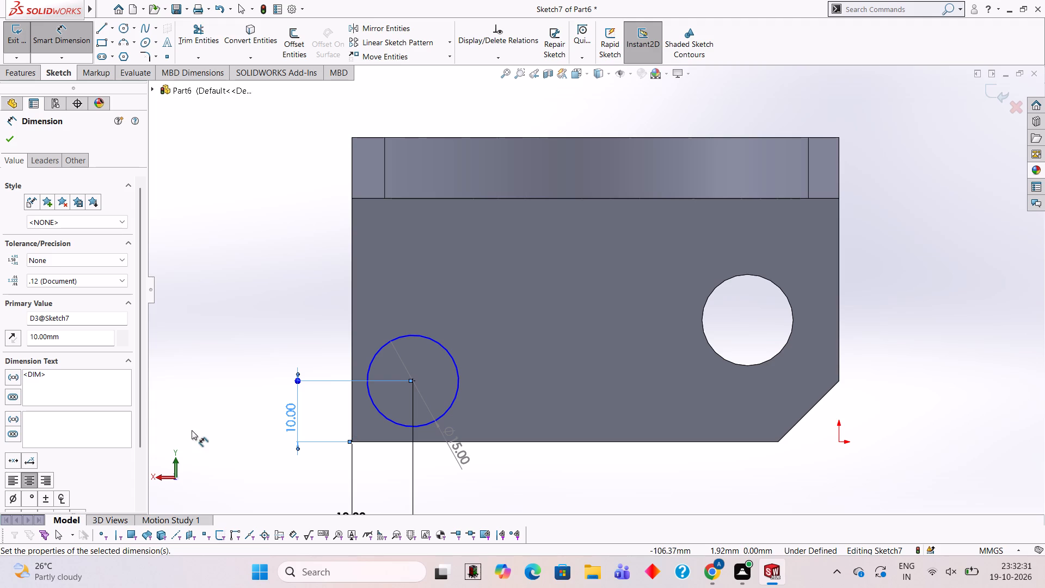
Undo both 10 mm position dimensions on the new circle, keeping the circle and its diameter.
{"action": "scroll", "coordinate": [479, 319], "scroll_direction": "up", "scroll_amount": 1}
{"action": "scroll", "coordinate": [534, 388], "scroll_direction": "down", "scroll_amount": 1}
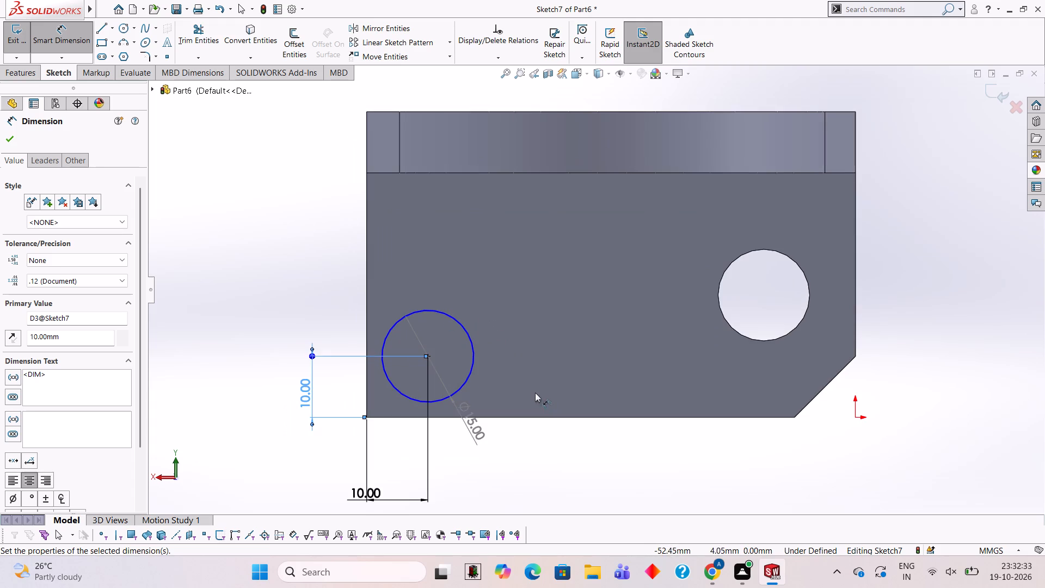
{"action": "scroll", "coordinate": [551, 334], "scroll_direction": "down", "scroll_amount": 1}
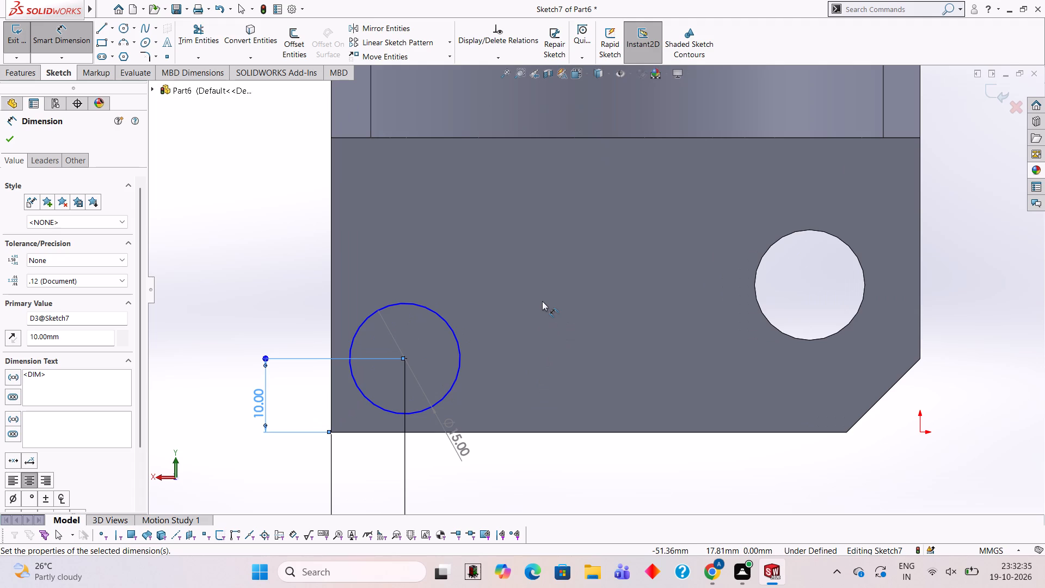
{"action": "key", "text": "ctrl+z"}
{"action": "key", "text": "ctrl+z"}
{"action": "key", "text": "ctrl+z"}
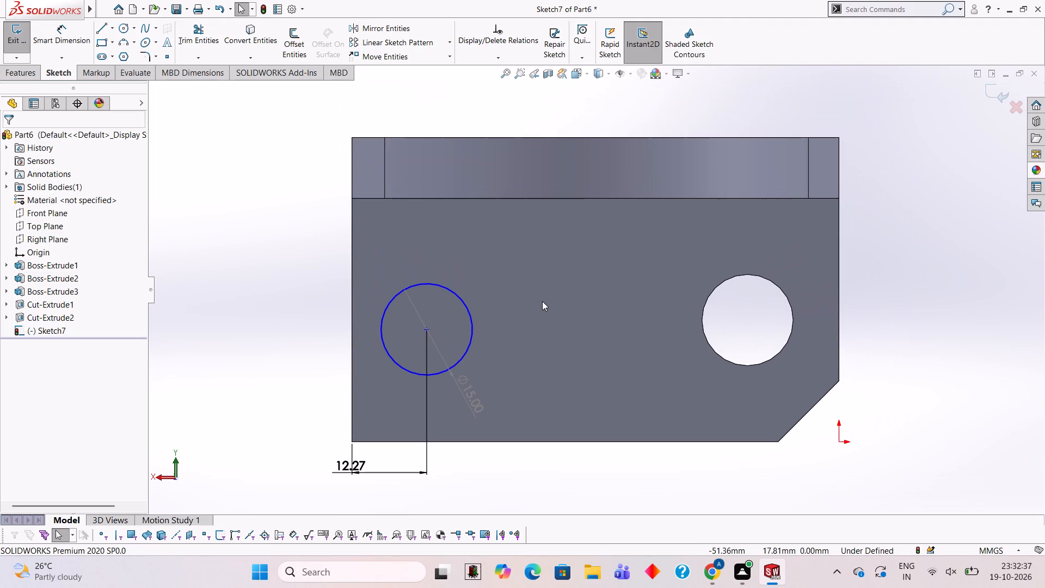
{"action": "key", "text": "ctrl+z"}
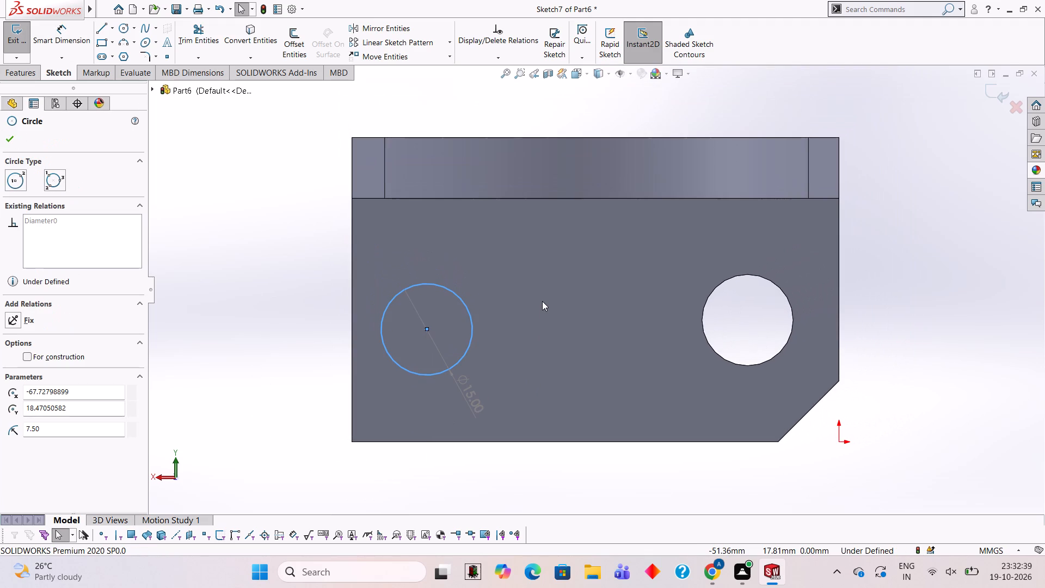
Dimension the new circle's centre 15 mm from the vertical edge opposite the bevel and 20 mm from the plate's bottom edge.
{"action": "left_click", "coordinate": [77, 29]}
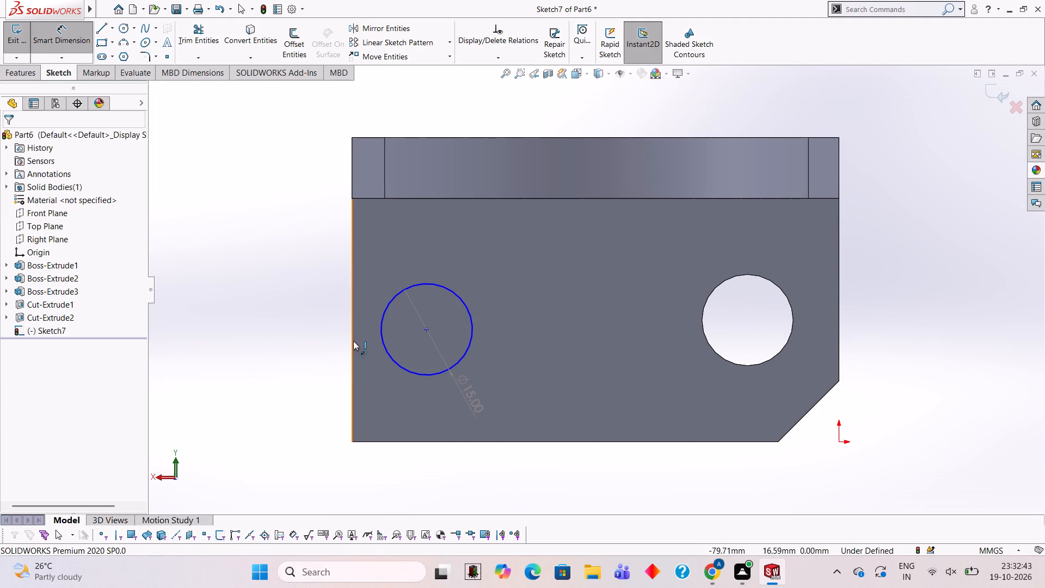
{"action": "left_click", "coordinate": [353, 341]}
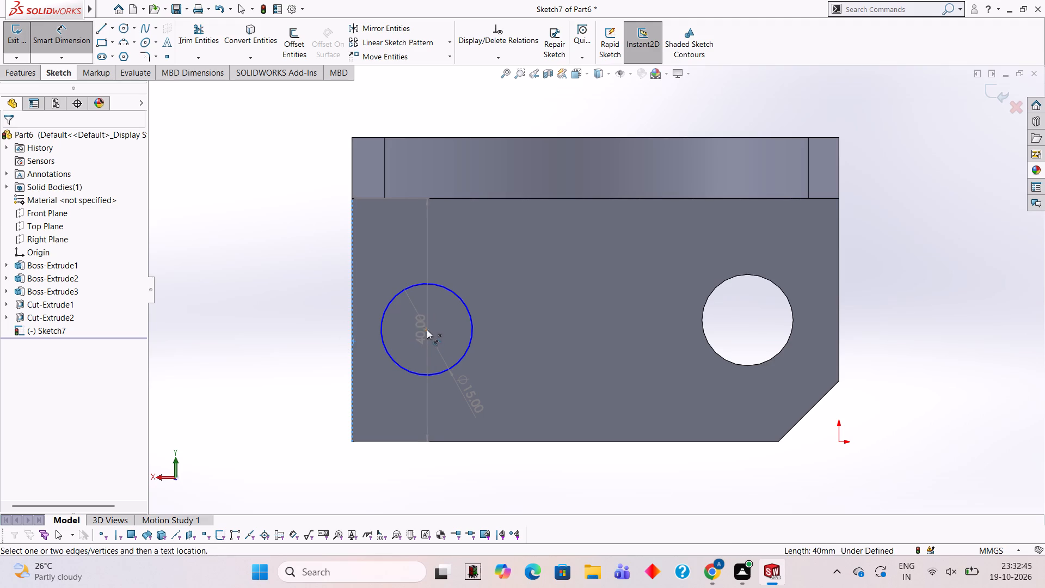
{"action": "left_click", "coordinate": [426, 329]}
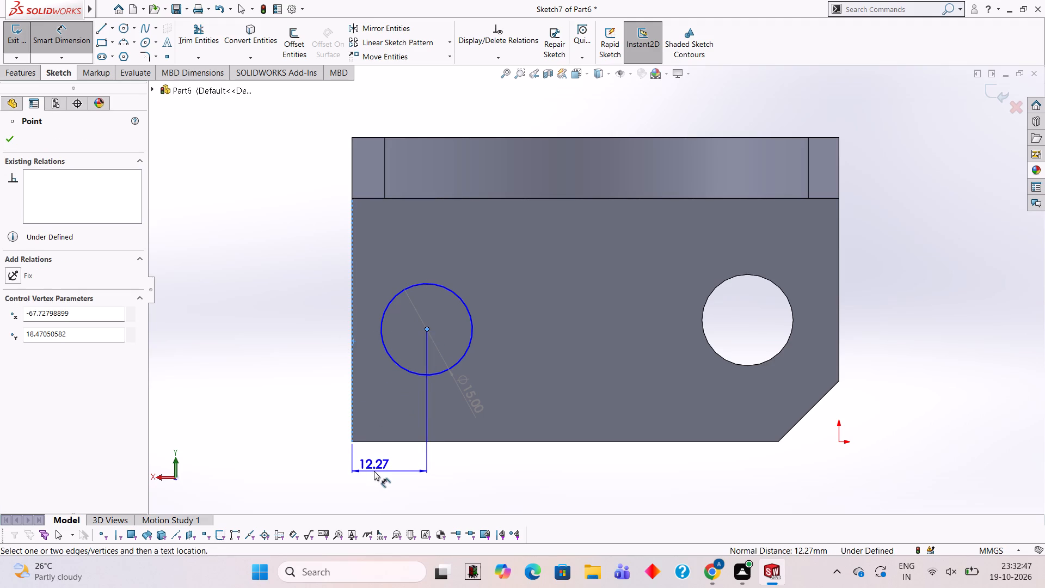
{"action": "left_click", "coordinate": [374, 471]}
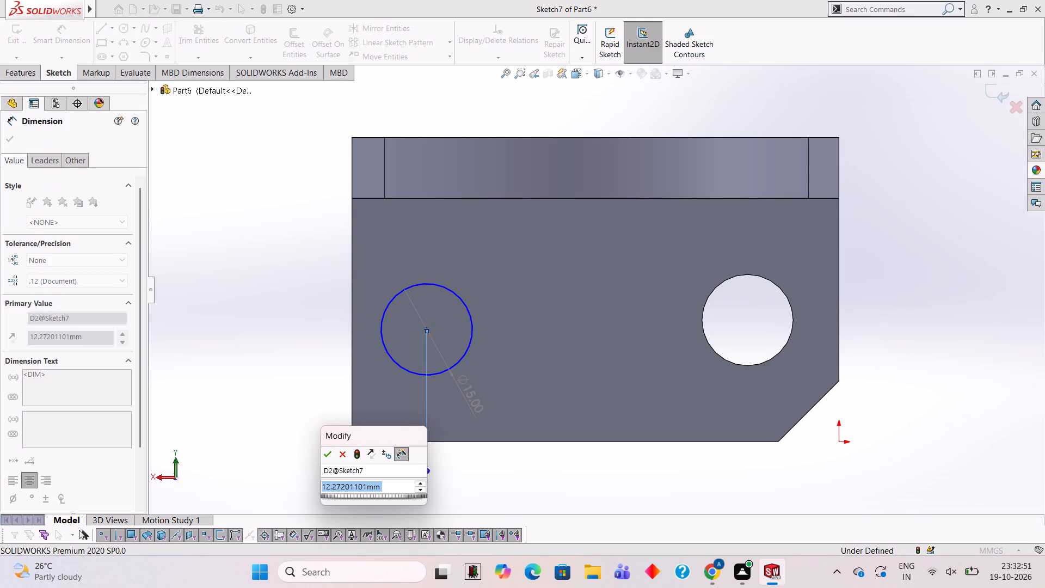
{"action": "type", "text": "15"}
{"action": "key", "text": "Return"}
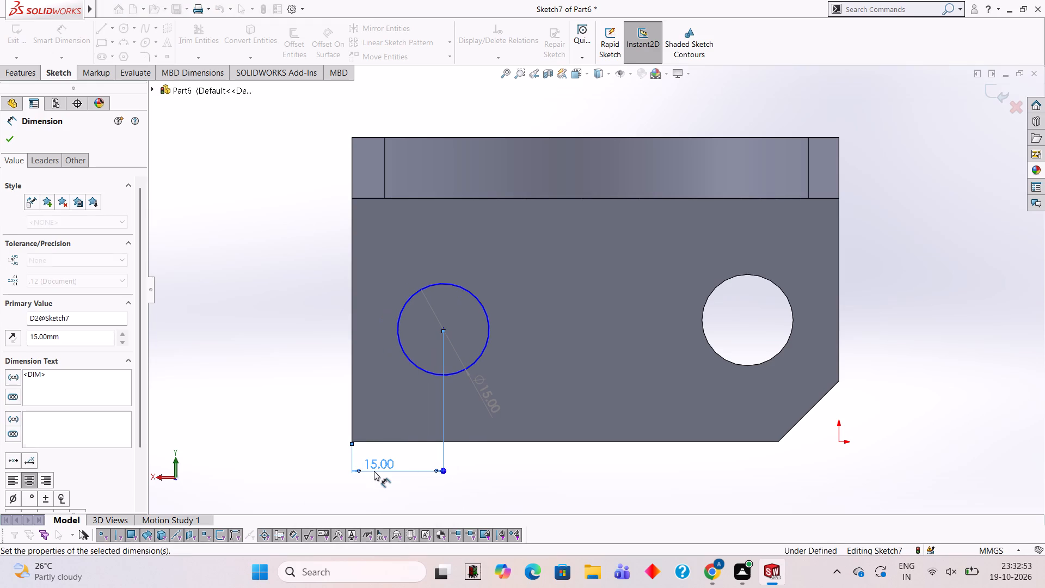
{"action": "left_click", "coordinate": [442, 328]}
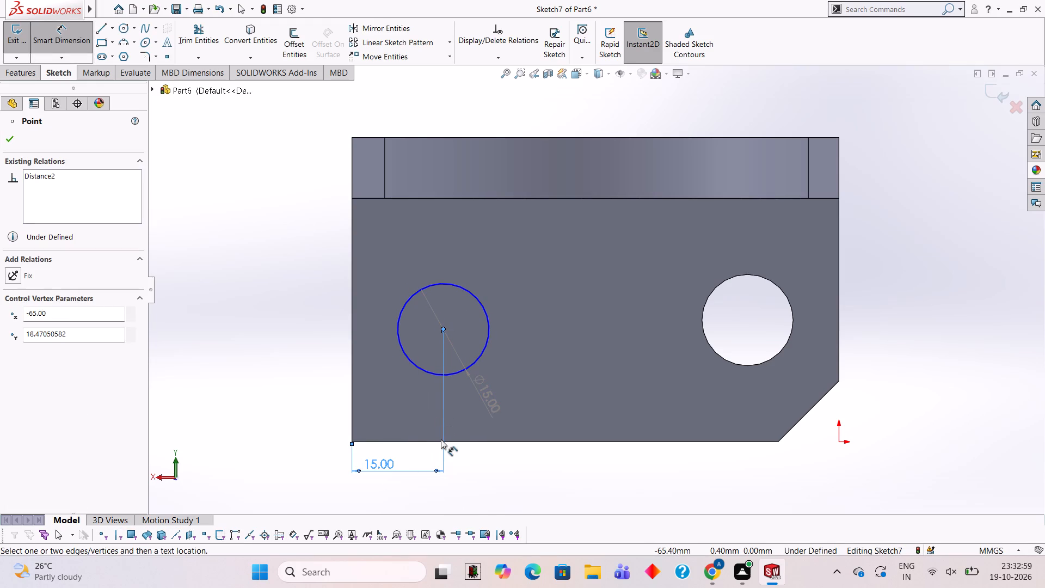
{"action": "left_click", "coordinate": [434, 442]}
{"action": "left_click", "coordinate": [299, 402]}
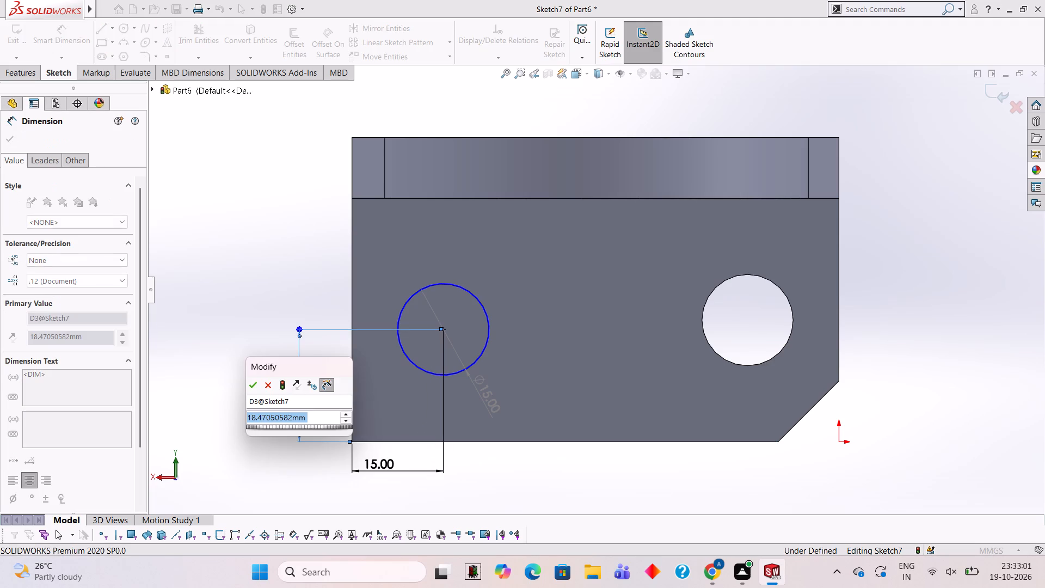
{"action": "type", "text": "20"}
{"action": "key", "text": "Return"}
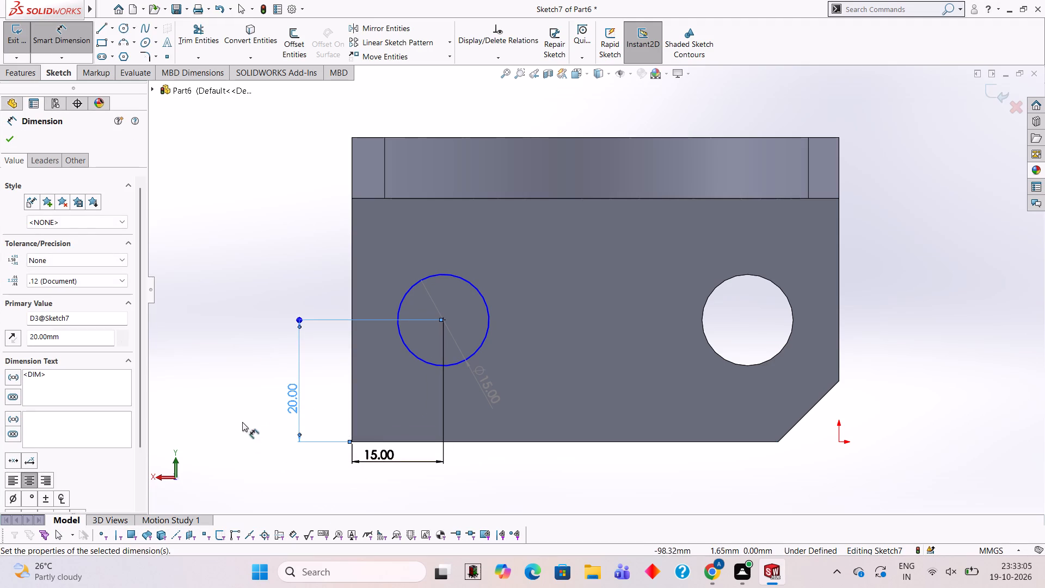
{"action": "left_click", "coordinate": [278, 224]}
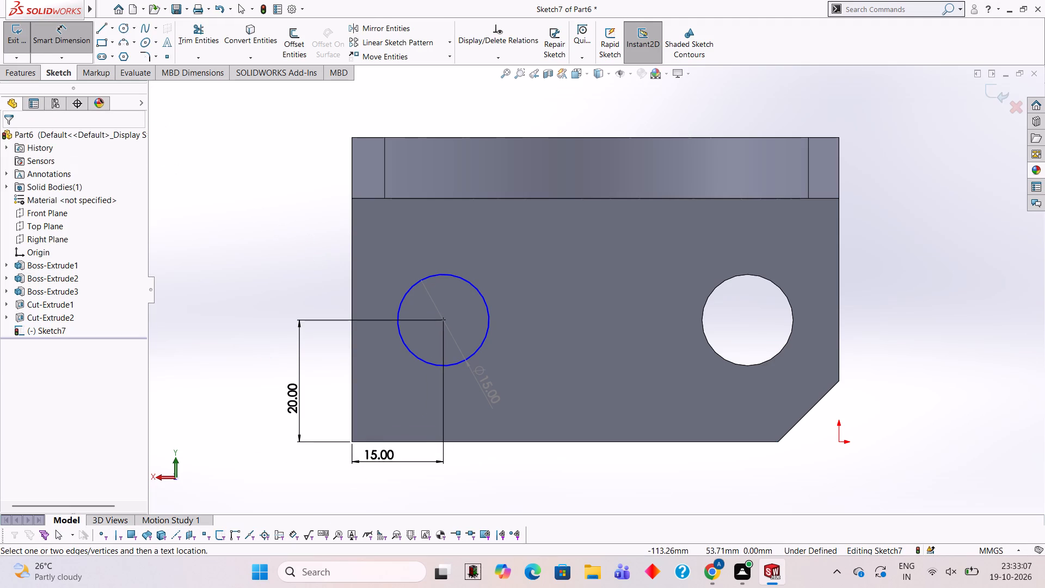
Cut the second 15 mm circle through the plate with an Extruded Cut.
{"action": "left_click", "coordinate": [27, 69]}
{"action": "left_click", "coordinate": [188, 52]}
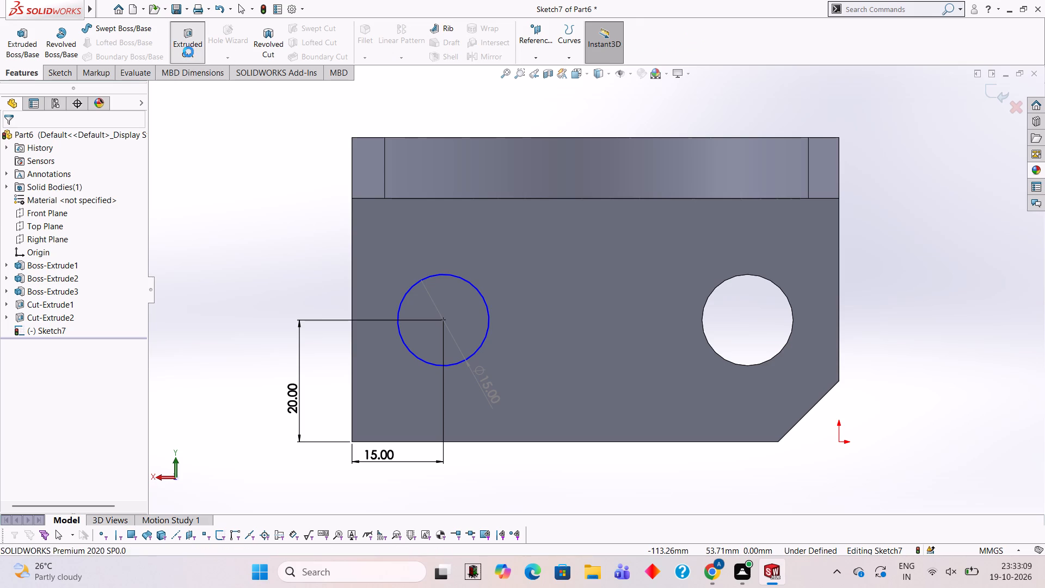
{"action": "left_click", "coordinate": [9, 145]}
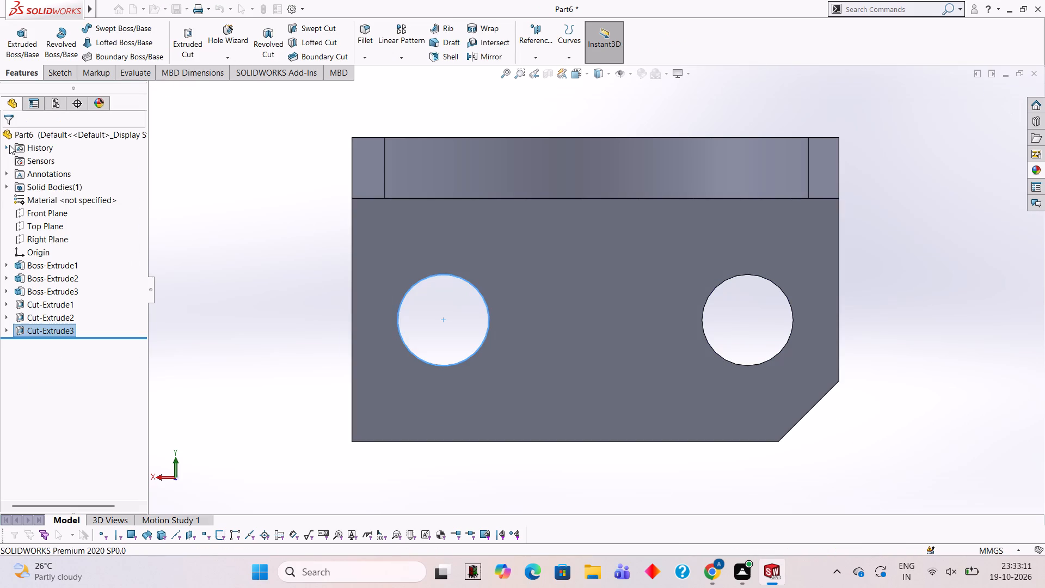
Sketch a 70 mm diameter circle on the flange's underside, centred on the arc of its rounded end.
{"action": "left_click", "coordinate": [258, 163]}
{"action": "middle_click_drag", "start_coordinate": [612, 317], "coordinate": [618, 232]}
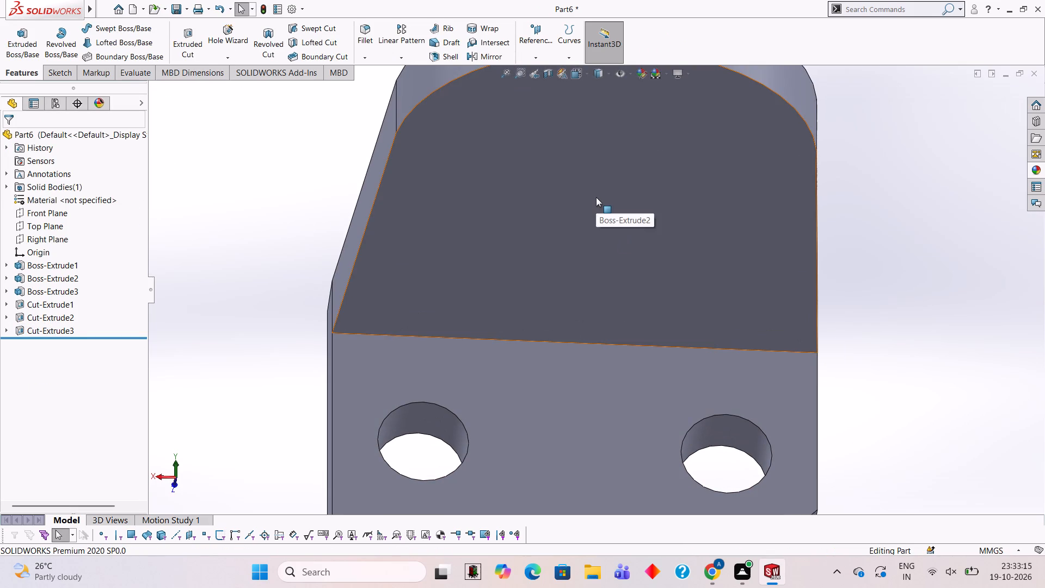
{"action": "left_click", "coordinate": [596, 197]}
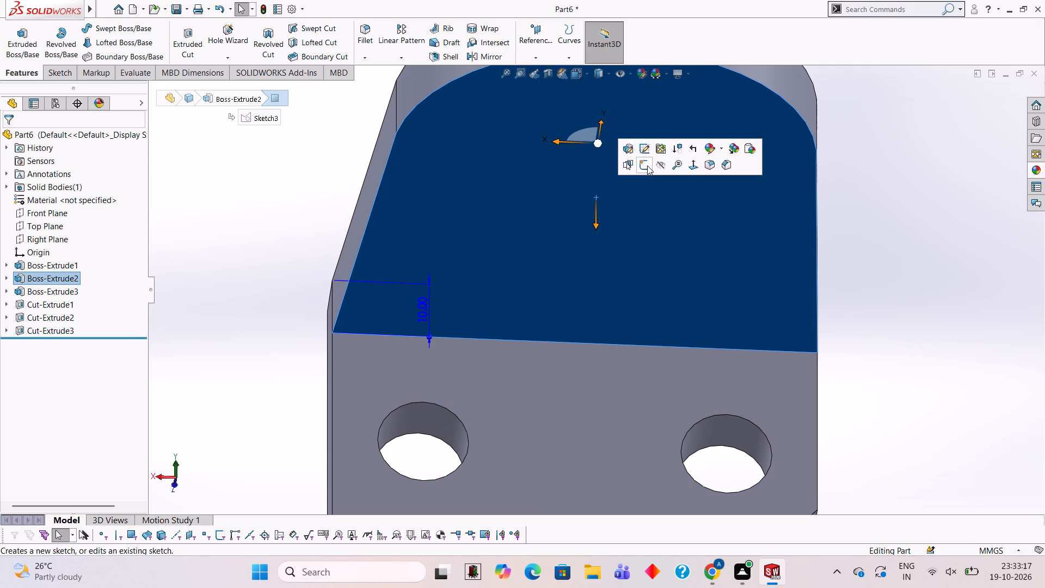
{"action": "left_click", "coordinate": [647, 166]}
{"action": "key", "text": "ctrl+8"}
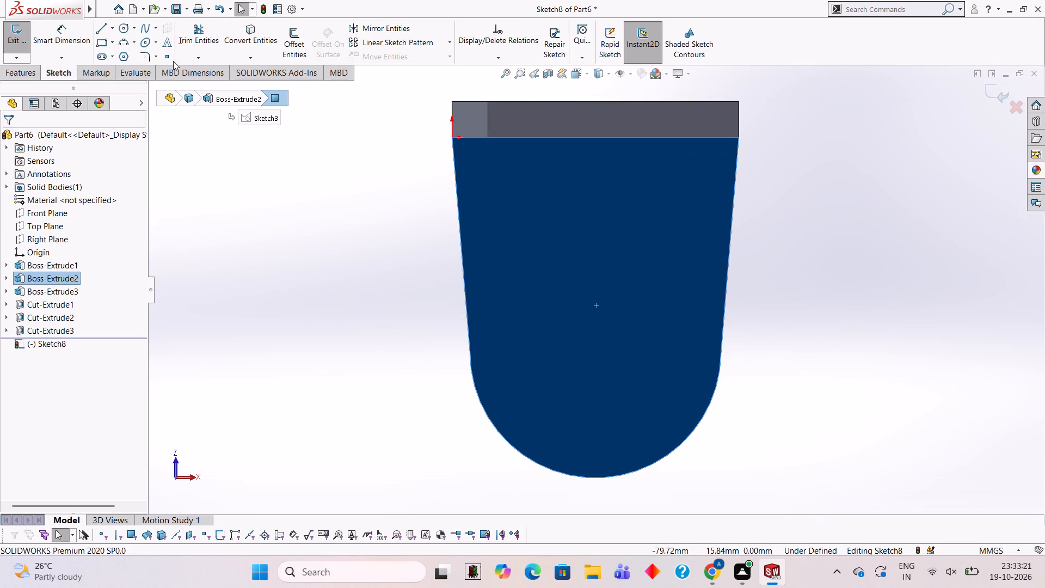
{"action": "left_click", "coordinate": [122, 24]}
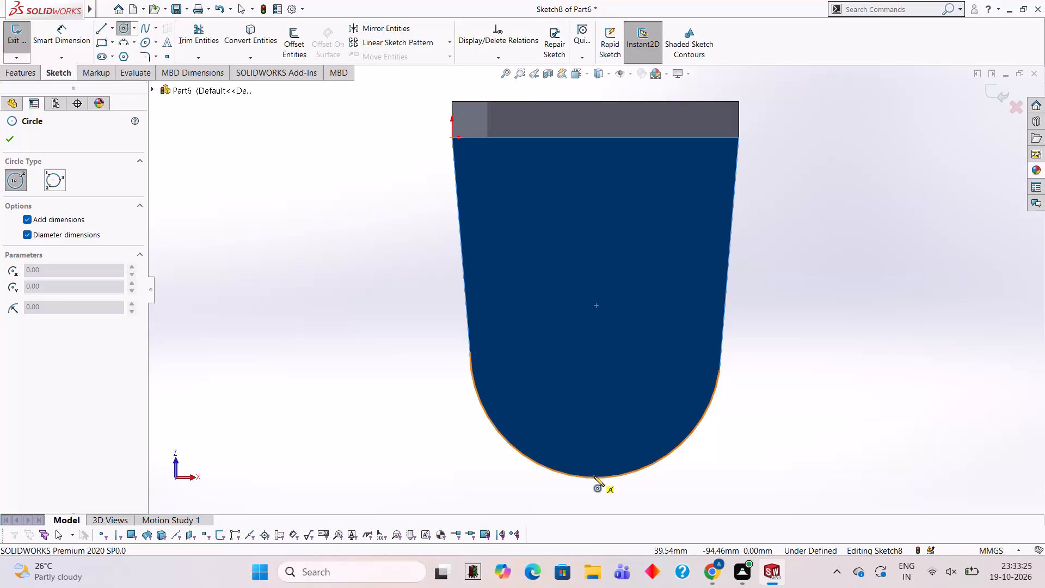
{"action": "left_click", "coordinate": [595, 356]}
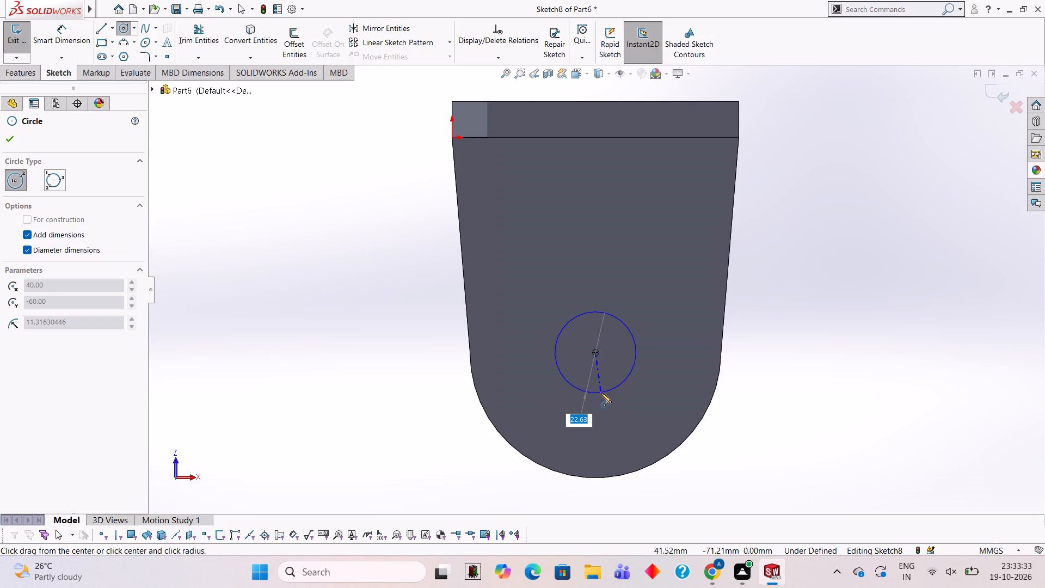
{"action": "type", "text": "70"}
{"action": "key", "text": "Return"}
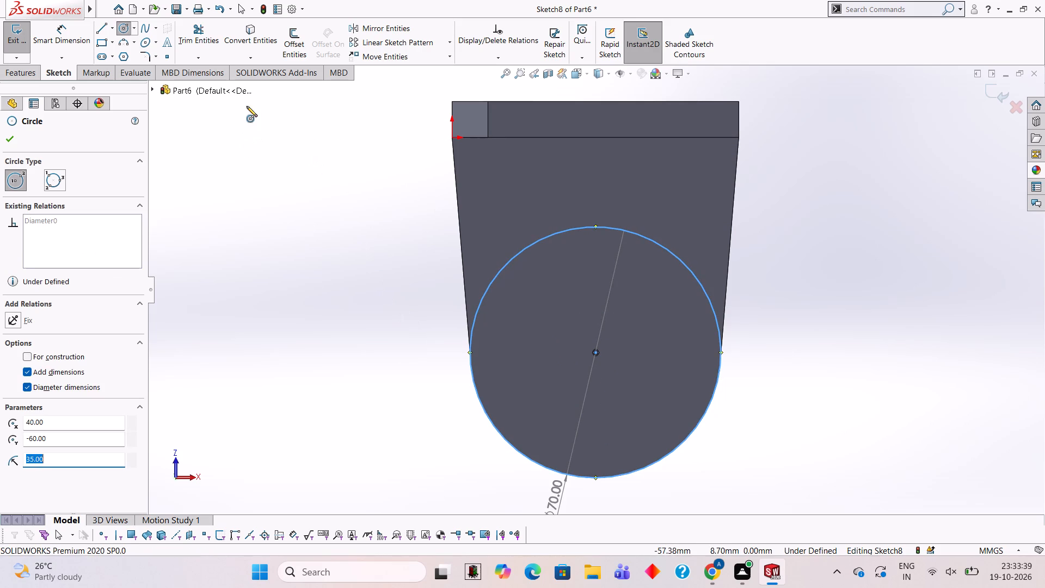
Extrude the 70 mm circle 50 mm downward from the flange's underside as a boss merged with the bracket.
{"action": "left_click", "coordinate": [38, 70]}
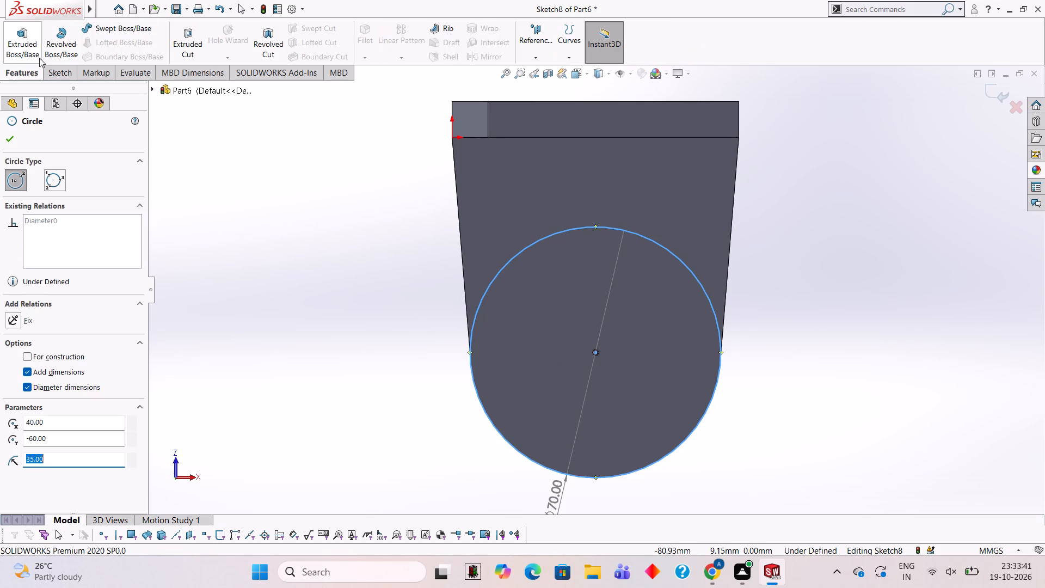
{"action": "left_click", "coordinate": [40, 37]}
{"action": "middle_click_drag", "start_coordinate": [425, 393], "coordinate": [436, 244]}
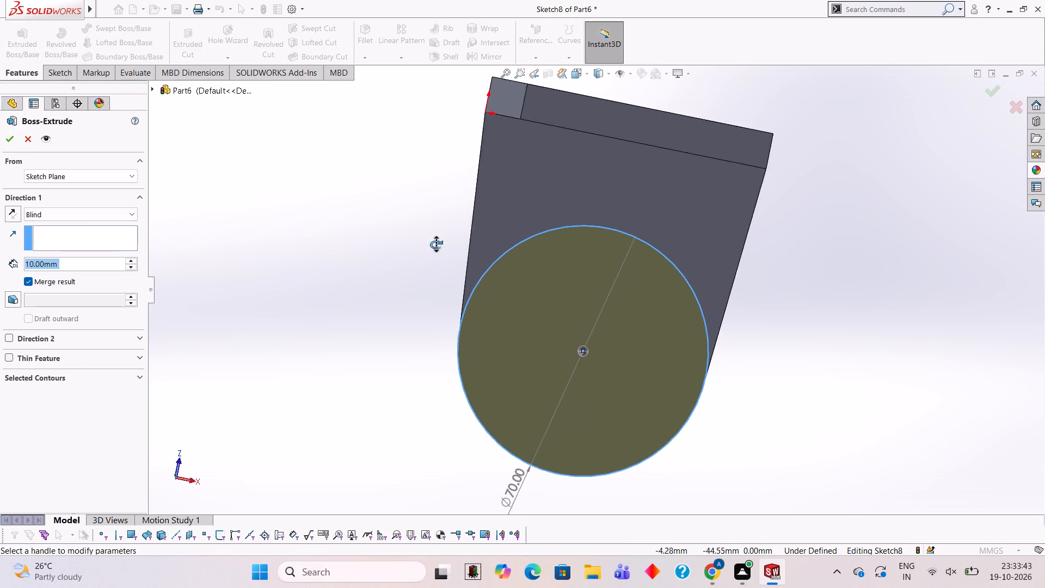
{"action": "middle_click_drag", "start_coordinate": [436, 244], "coordinate": [432, 215]}
{"action": "middle_click_drag", "start_coordinate": [576, 364], "coordinate": [807, 470]}
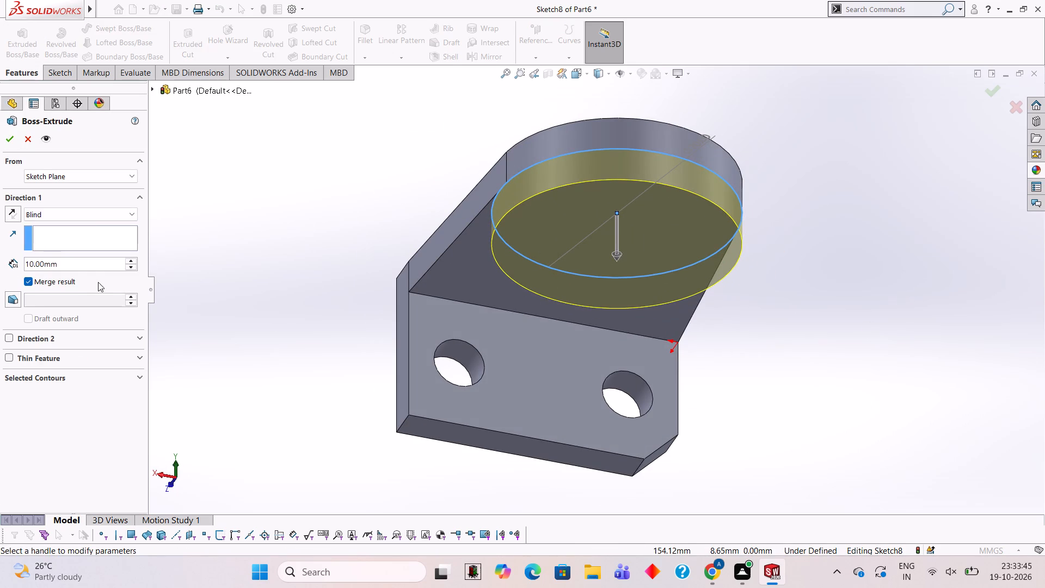
{"action": "left_click", "coordinate": [79, 271]}
{"action": "left_click", "coordinate": [77, 263]}
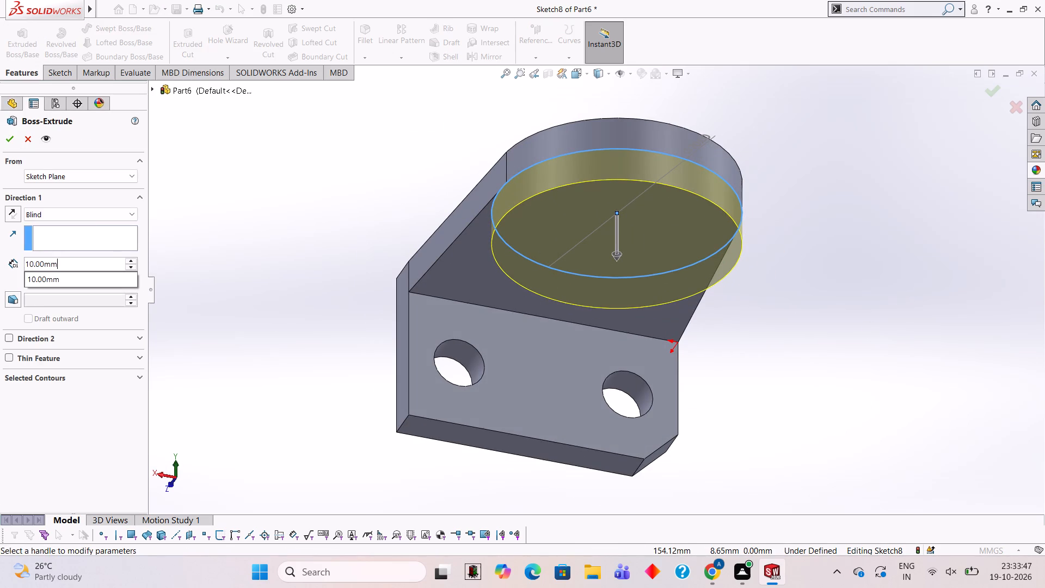
{"action": "key", "text": "BackSpace"}
{"action": "key", "text": "BackSpace"}
{"action": "key", "text": "BackSpace"}
{"action": "key", "text": "BackSpace"}
{"action": "key", "text": "BackSpace"}
{"action": "key", "text": "BackSpace"}
{"action": "key", "text": "BackSpace"}
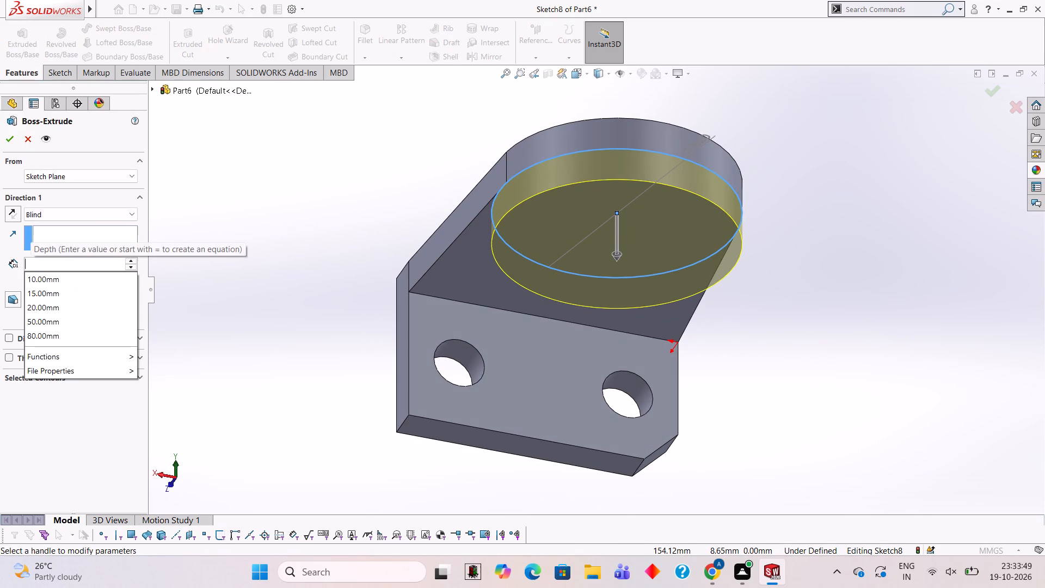
{"action": "type", "text": "50"}
{"action": "key", "text": "Return"}
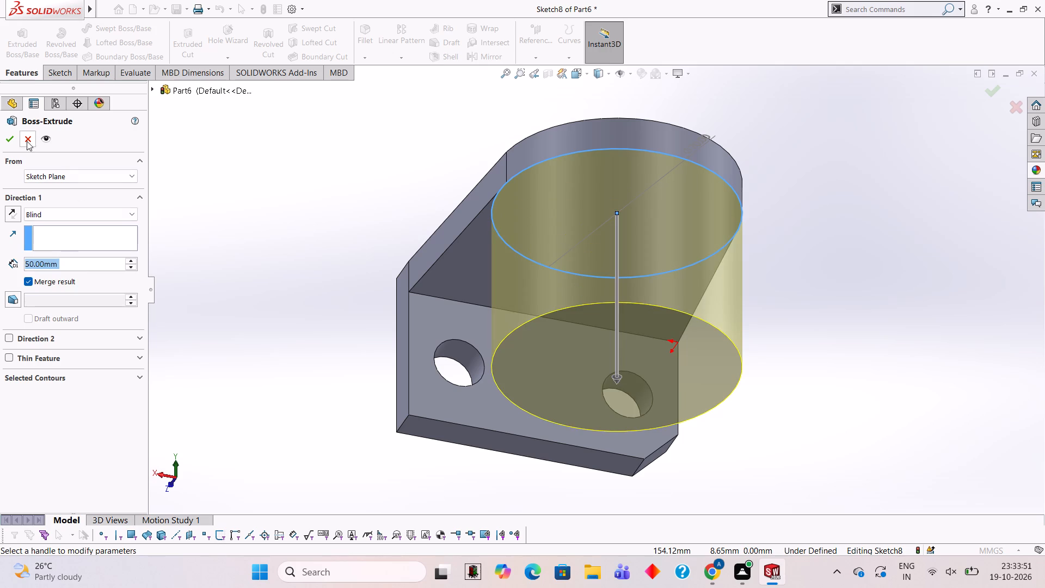
{"action": "left_click", "coordinate": [14, 134]}
{"action": "left_click", "coordinate": [324, 171]}
On the cylinder's bottom face, sketch a 10 mm wide line rectangle centred on the plate-flange edge and reaching the cylinder's circular edge.
{"action": "middle_click_drag", "start_coordinate": [560, 174], "coordinate": [451, 187]}
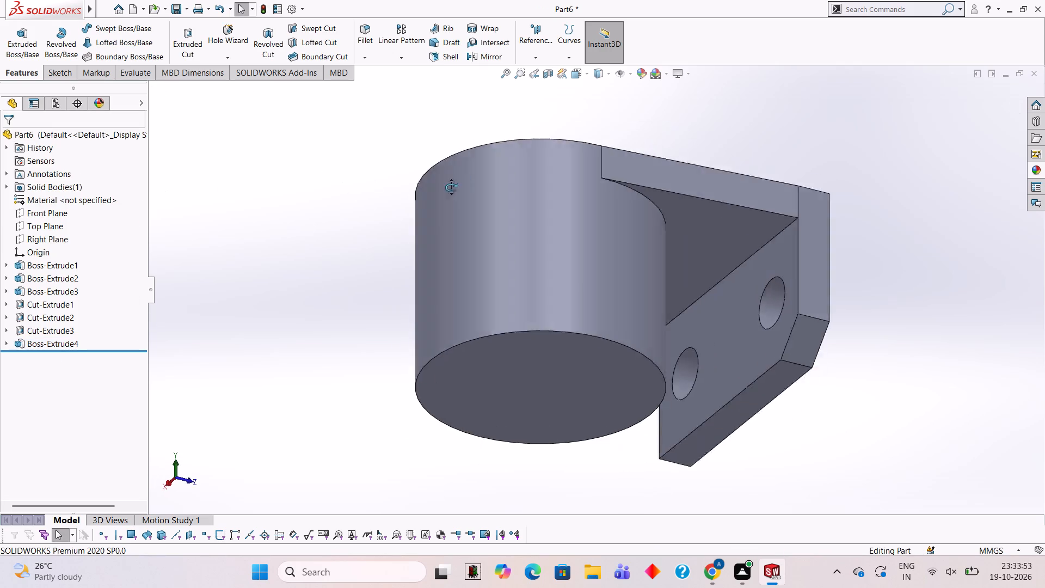
{"action": "middle_click_drag", "start_coordinate": [451, 187], "coordinate": [450, 187]}
{"action": "scroll", "coordinate": [592, 208], "scroll_direction": "up", "scroll_amount": 3}
{"action": "middle_click_drag", "start_coordinate": [662, 274], "coordinate": [704, 270]}
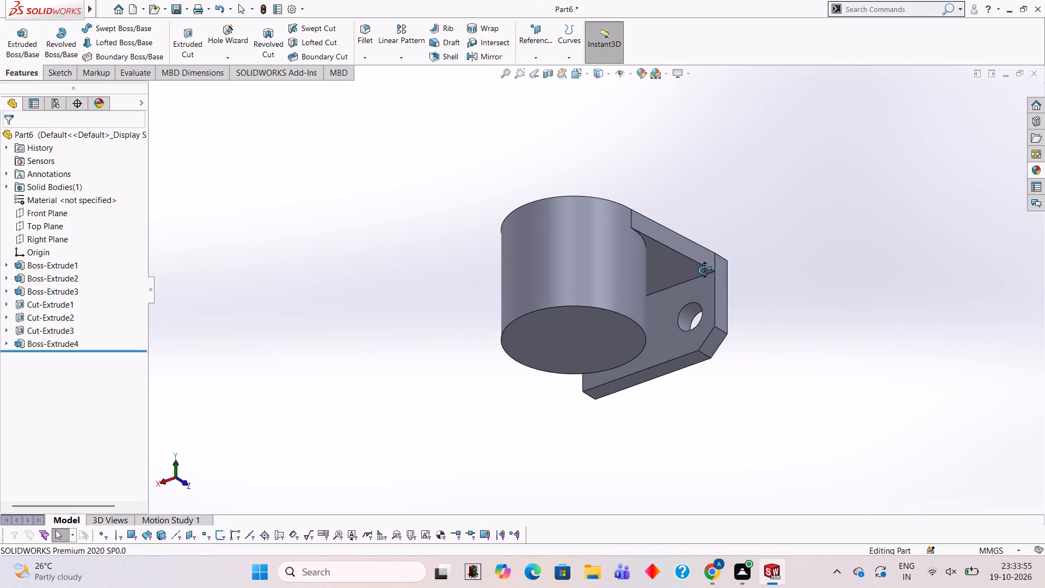
{"action": "middle_click_drag", "start_coordinate": [704, 270], "coordinate": [705, 266]}
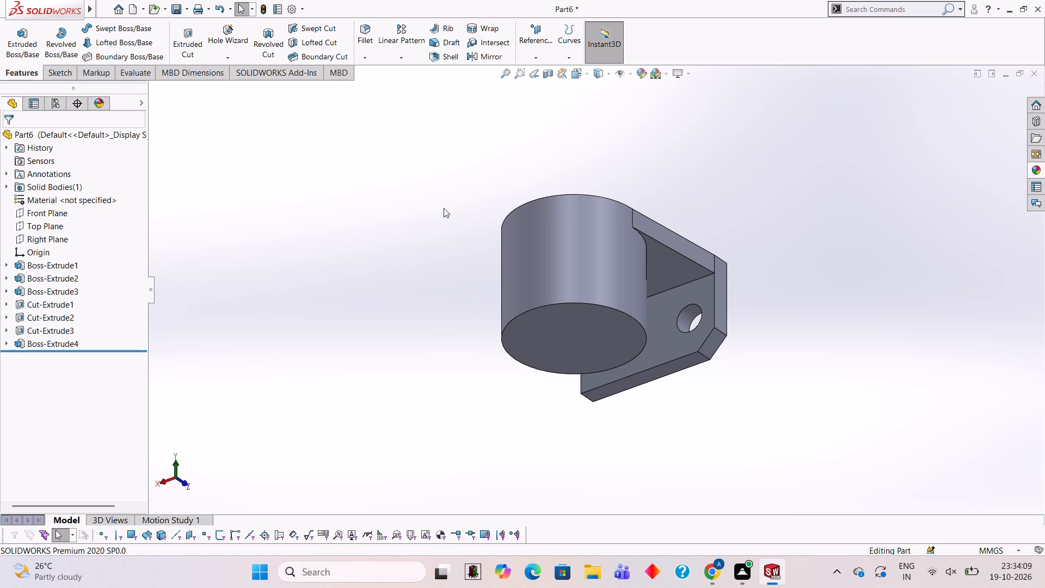
{"action": "left_click", "coordinate": [567, 326]}
{"action": "left_click", "coordinate": [618, 293]}
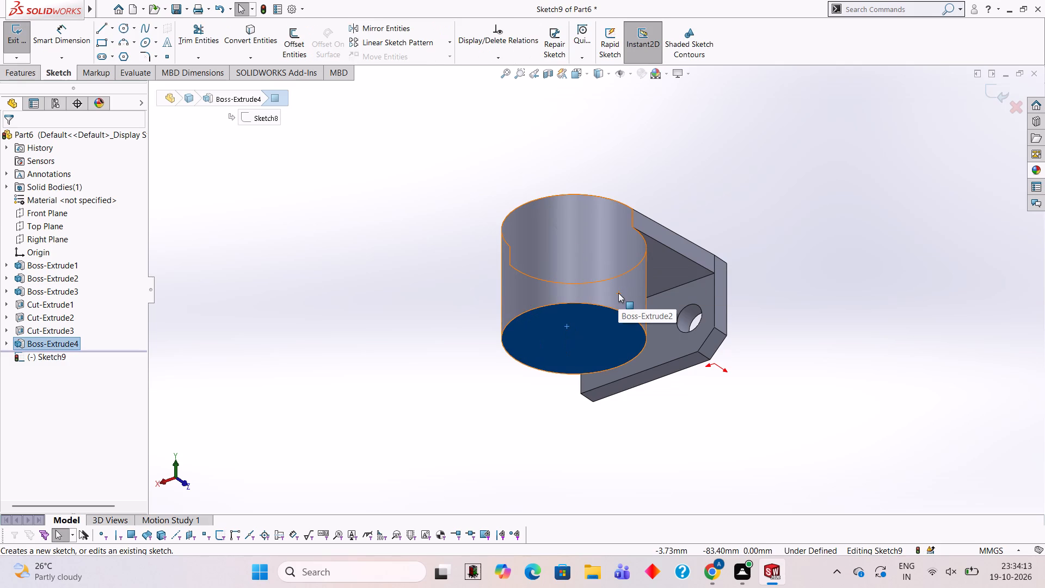
{"action": "key", "text": "ctrl+8"}
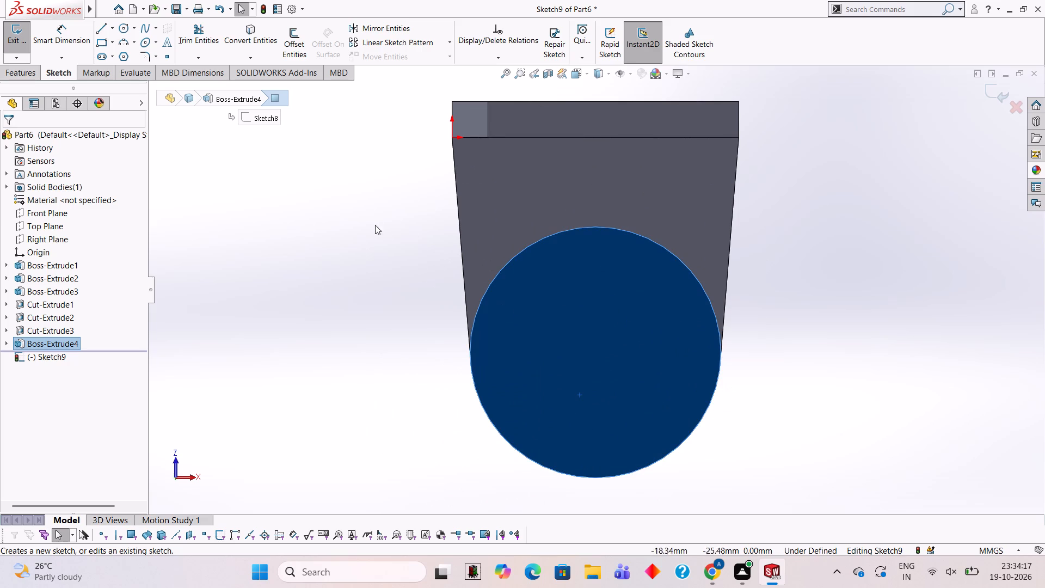
{"action": "left_click", "coordinate": [100, 35]}
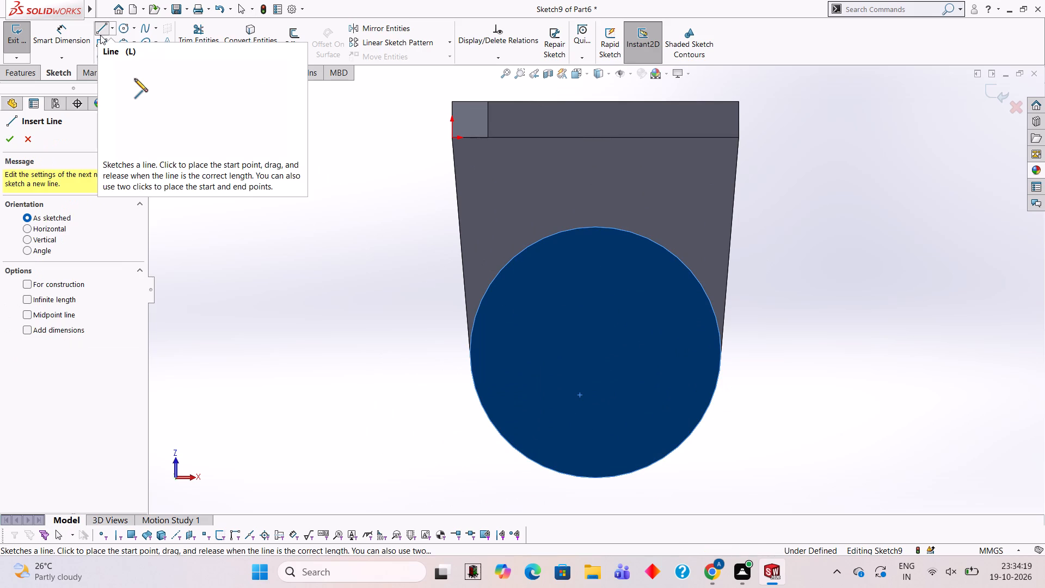
{"action": "left_click", "coordinate": [594, 138]}
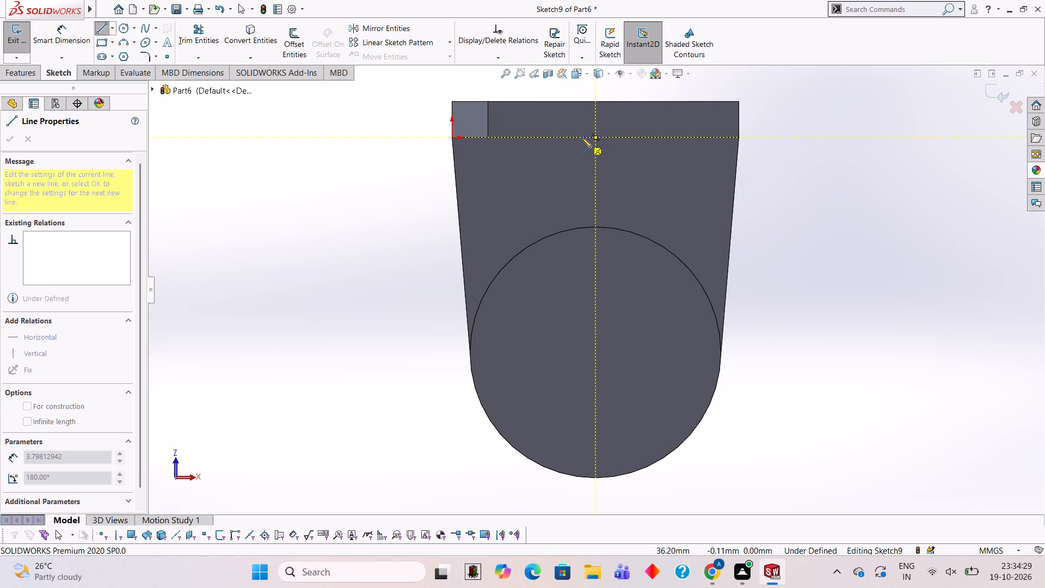
{"action": "key", "text": "5"}
{"action": "key", "text": "Return"}
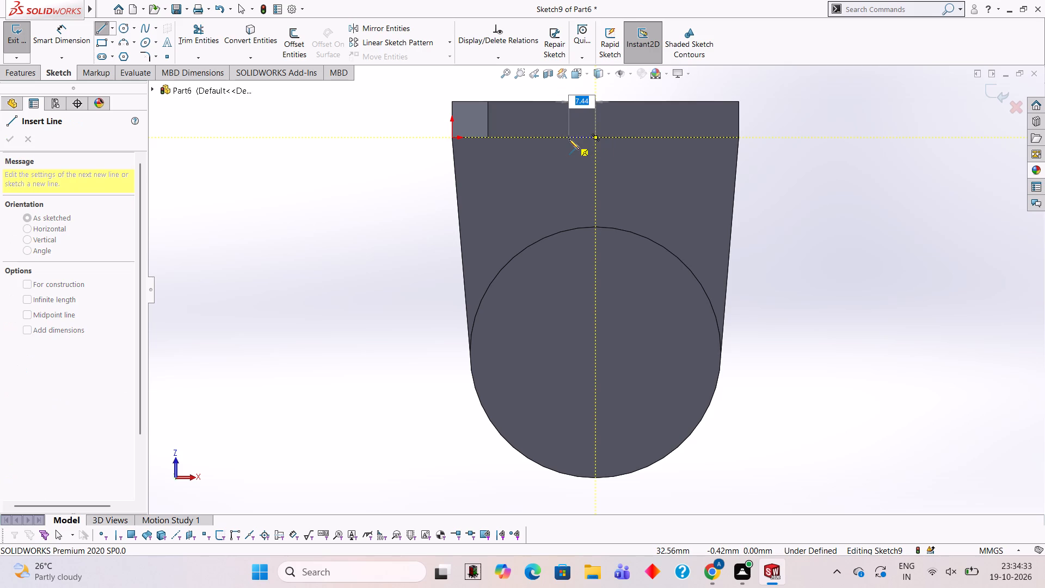
{"action": "key", "text": "5"}
{"action": "key", "text": "Return"}
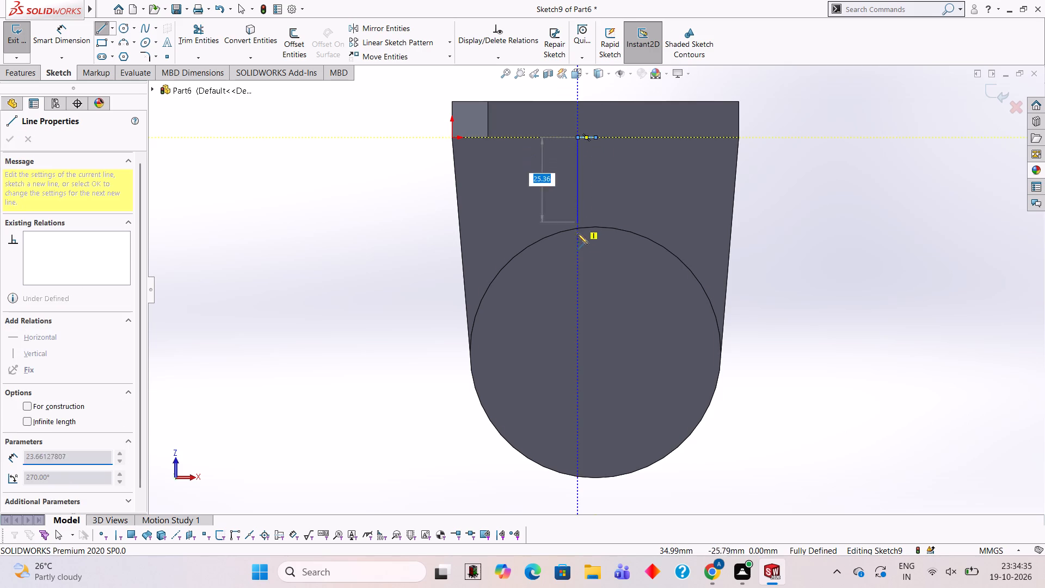
{"action": "left_click", "coordinate": [577, 228]}
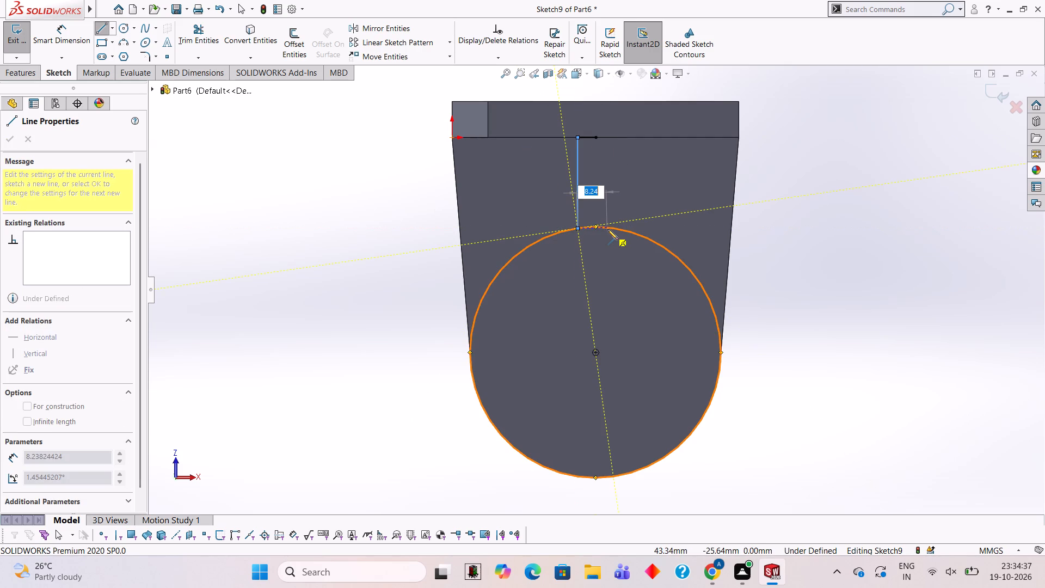
{"action": "type", "text": "10"}
{"action": "key", "text": "Return"}
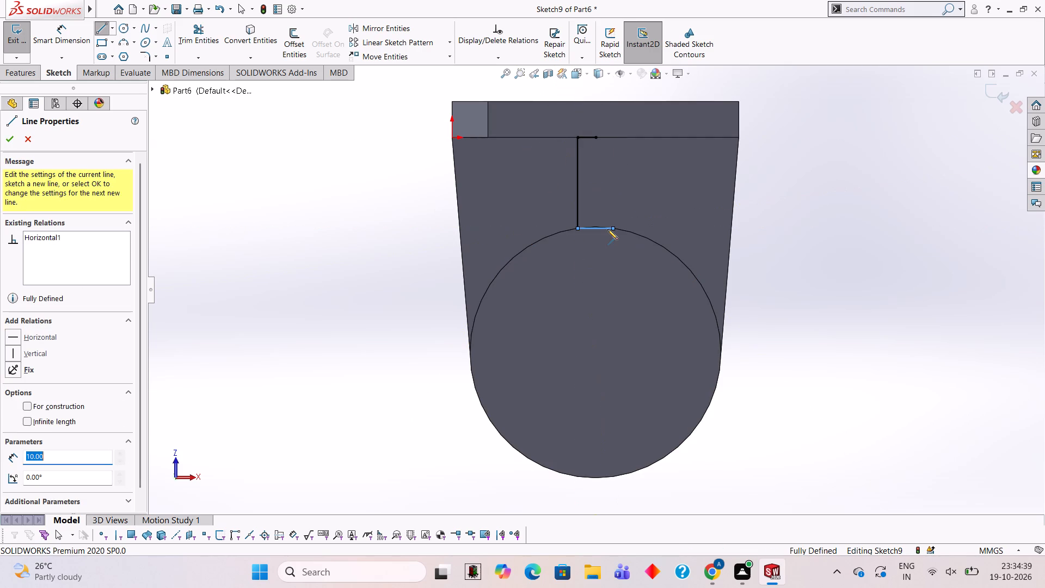
{"action": "left_click", "coordinate": [612, 138]}
{"action": "left_click", "coordinate": [597, 138]}
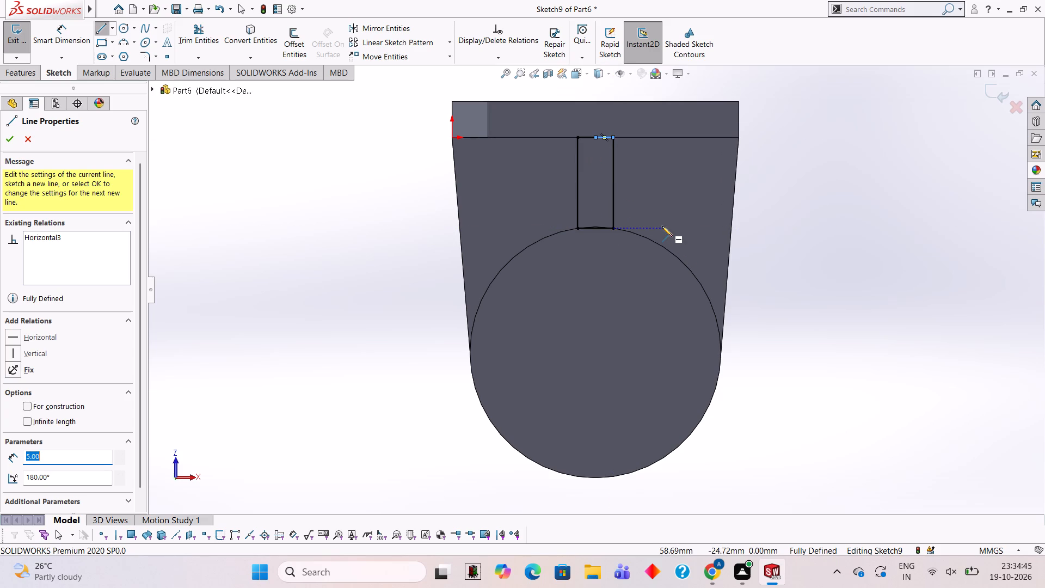
{"action": "scroll", "coordinate": [600, 261], "scroll_direction": "down", "scroll_amount": 3}
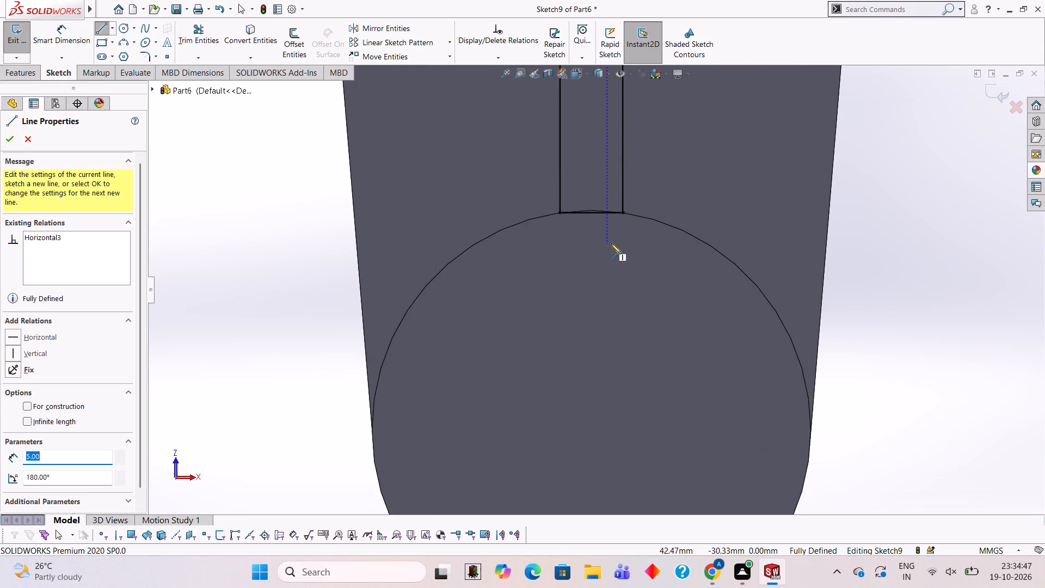
{"action": "scroll", "coordinate": [633, 62], "scroll_direction": "down", "scroll_amount": 2}
{"action": "scroll", "coordinate": [610, 246], "scroll_direction": "down", "scroll_amount": 3}
{"action": "scroll", "coordinate": [579, 194], "scroll_direction": "up", "scroll_amount": 2}
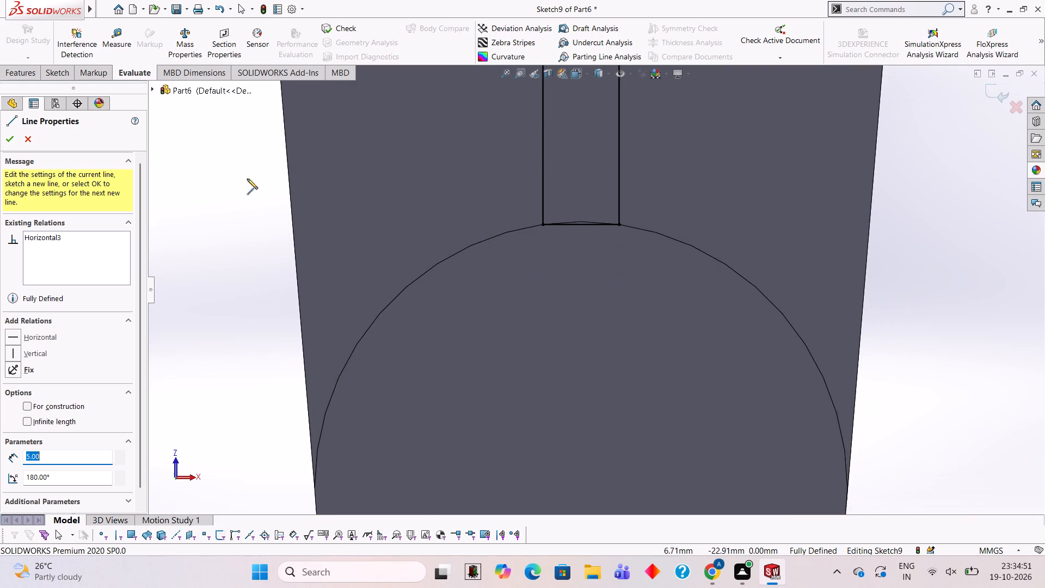
{"action": "left_click", "coordinate": [7, 145]}
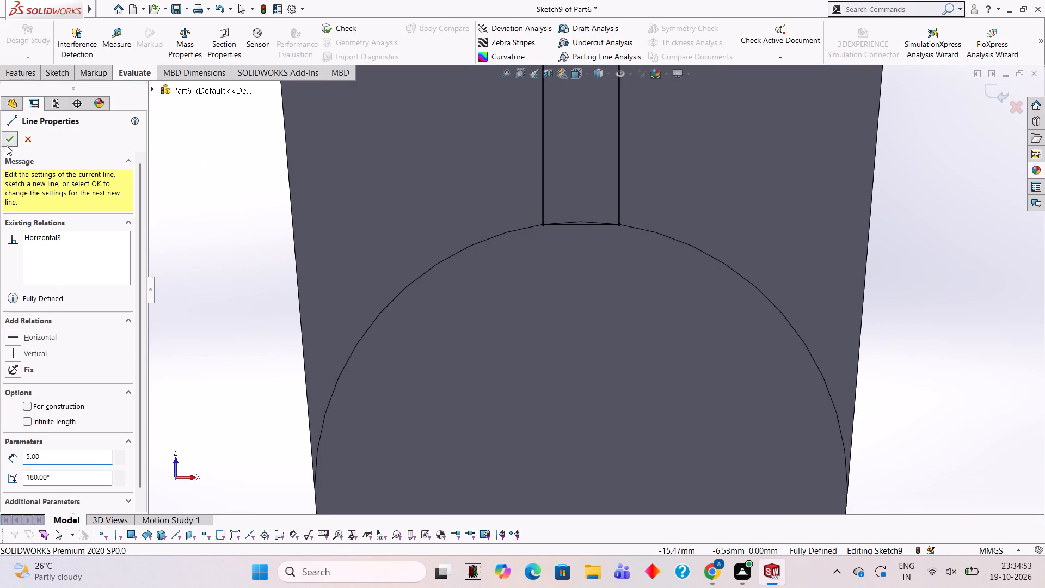
Add a 70 mm diameter circle to the sketch, concentric with the cylinder.
{"action": "left_click", "coordinate": [64, 78]}
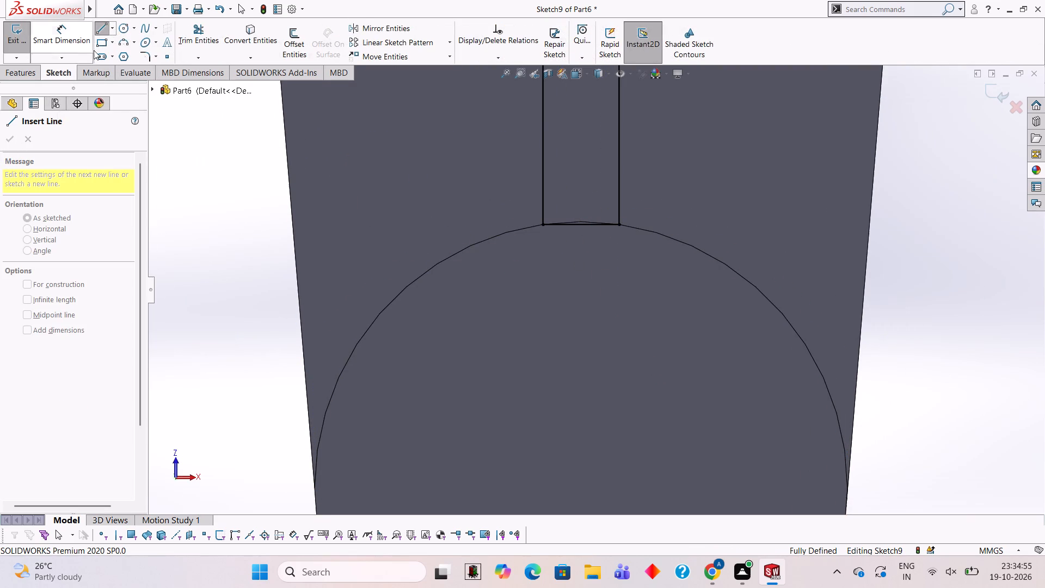
{"action": "left_click", "coordinate": [130, 27]}
{"action": "left_click", "coordinate": [126, 28]}
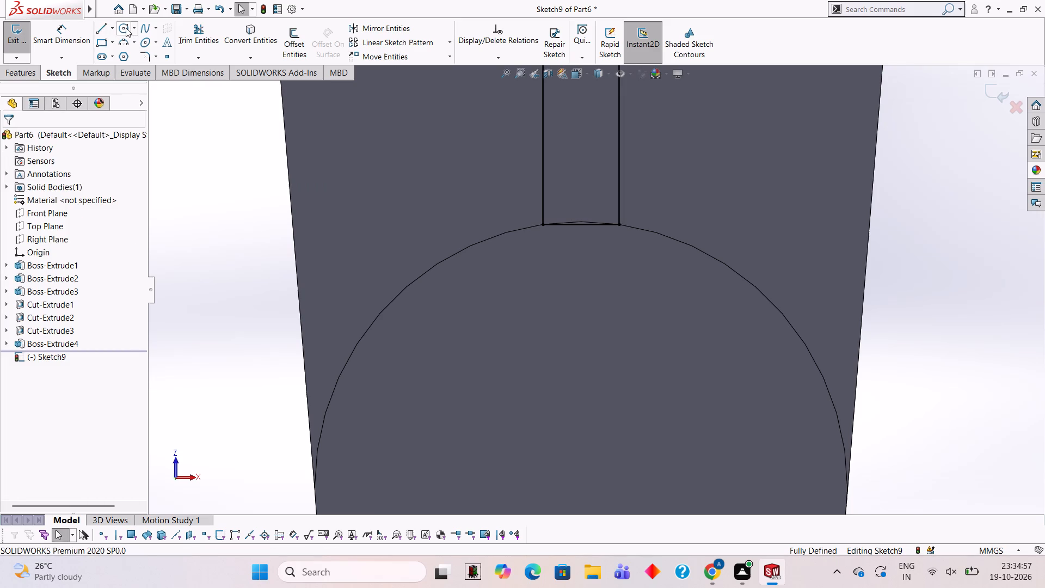
{"action": "left_click", "coordinate": [122, 34]}
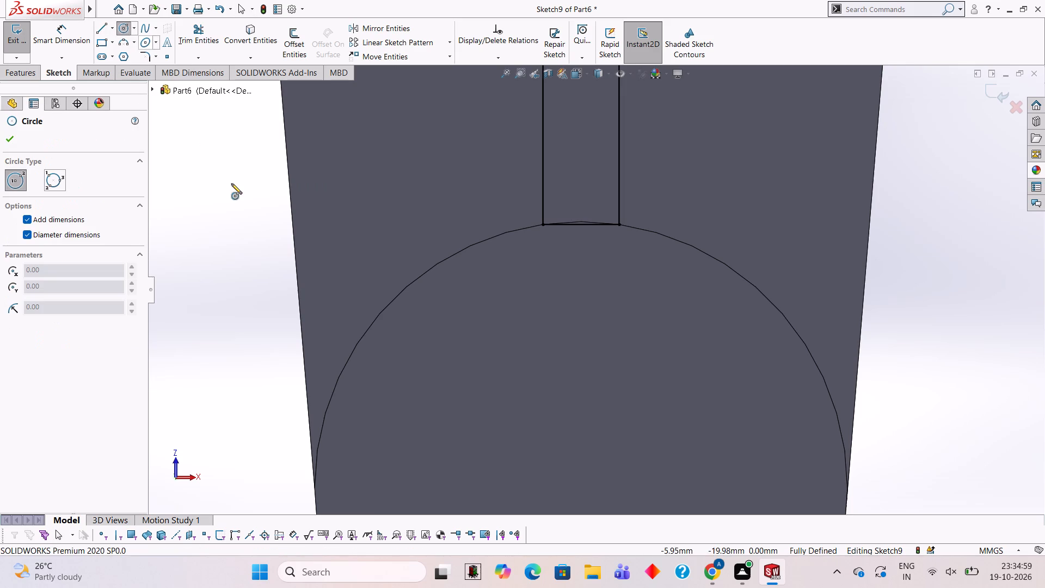
{"action": "scroll", "coordinate": [496, 346], "scroll_direction": "up", "scroll_amount": 4}
{"action": "scroll", "coordinate": [515, 391], "scroll_direction": "down", "scroll_amount": 1}
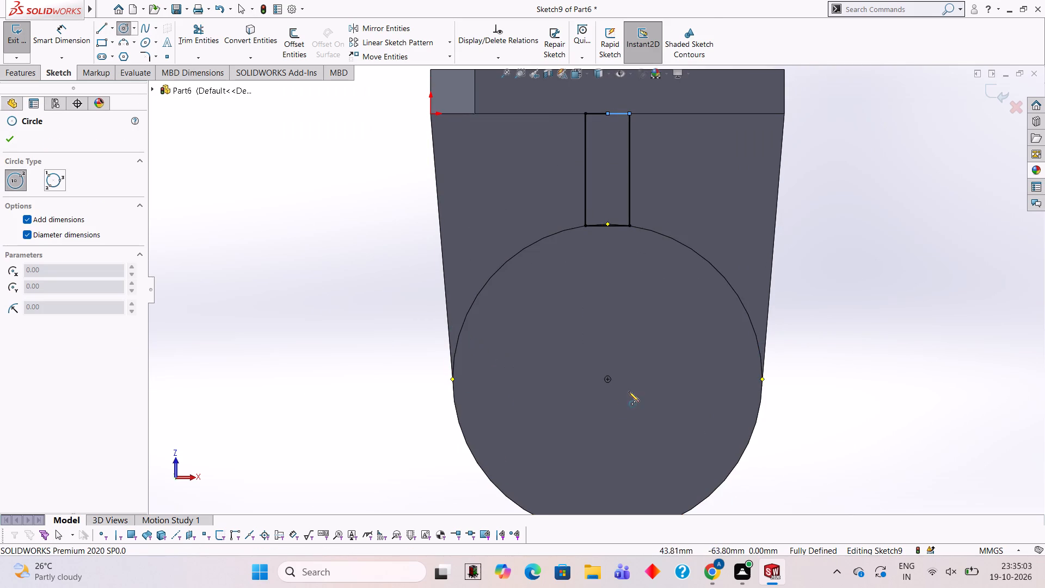
{"action": "left_click", "coordinate": [608, 379]}
{"action": "type", "text": "70"}
{"action": "key", "text": "Return"}
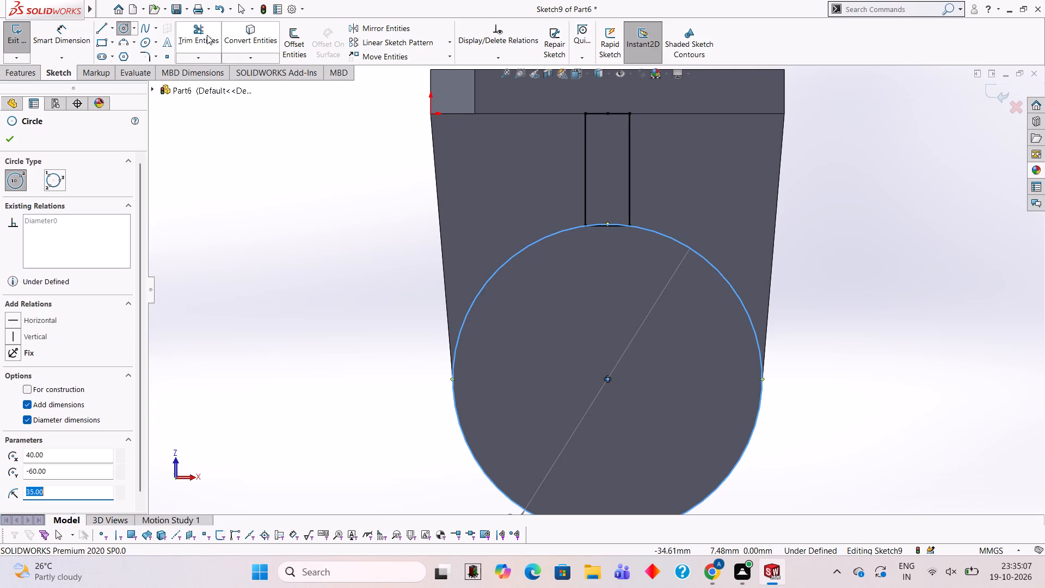
Trim the circle outside the rectangle and the rectangle's straight end at the cylinder, keeping the short arc between its long sides.
{"action": "left_click", "coordinate": [207, 35]}
{"action": "left_click", "coordinate": [495, 272]}
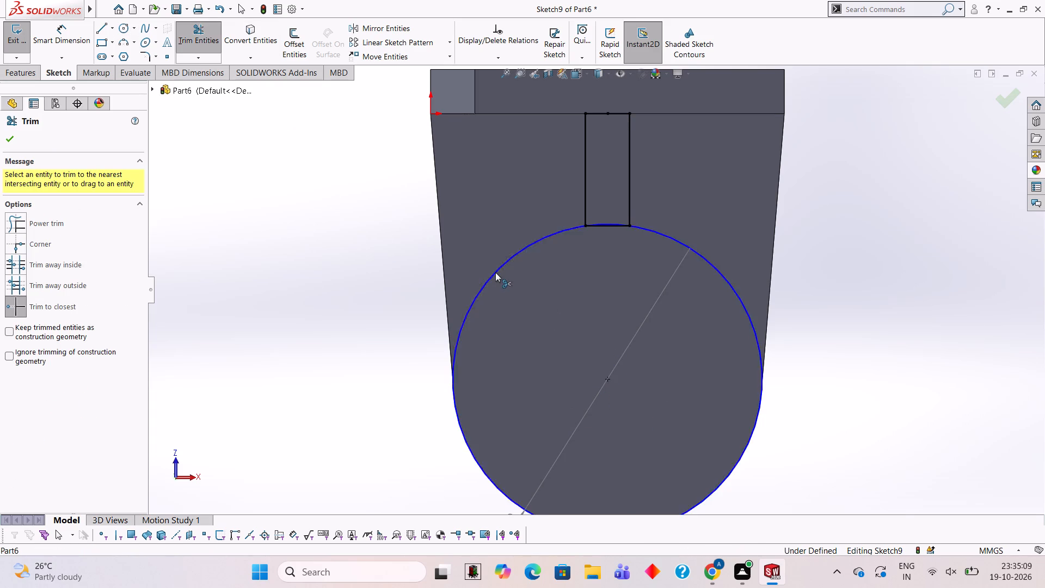
{"action": "scroll", "coordinate": [630, 222], "scroll_direction": "down", "scroll_amount": 4}
{"action": "left_click", "coordinate": [563, 246]}
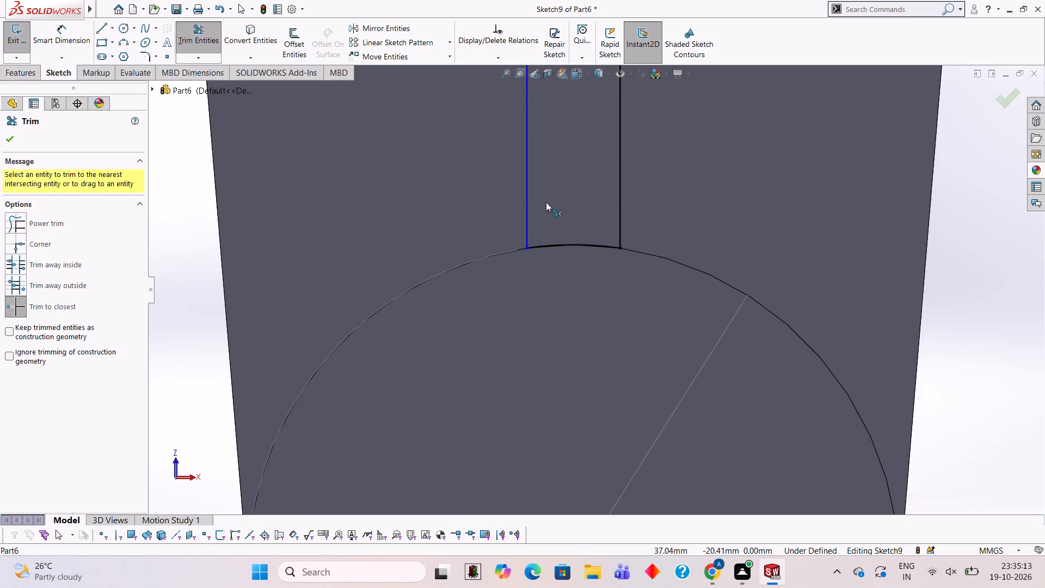
Dimension the rib profile's width between its two long sides at 10 mm.
{"action": "scroll", "coordinate": [547, 199], "scroll_direction": "up", "scroll_amount": 4}
{"action": "left_click", "coordinate": [60, 46]}
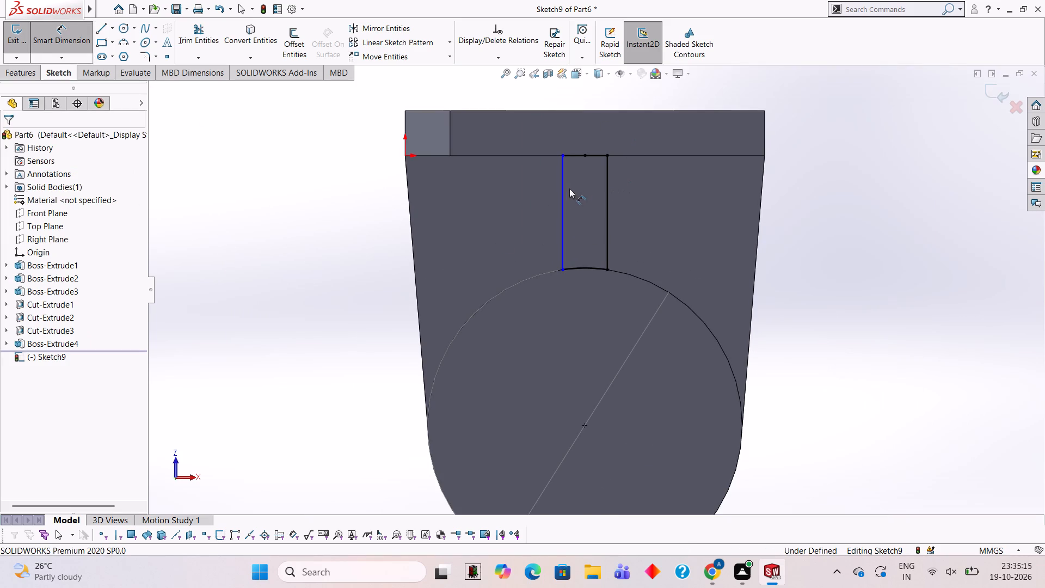
{"action": "left_click", "coordinate": [565, 188]}
{"action": "left_click", "coordinate": [605, 185]}
{"action": "left_click", "coordinate": [585, 332]}
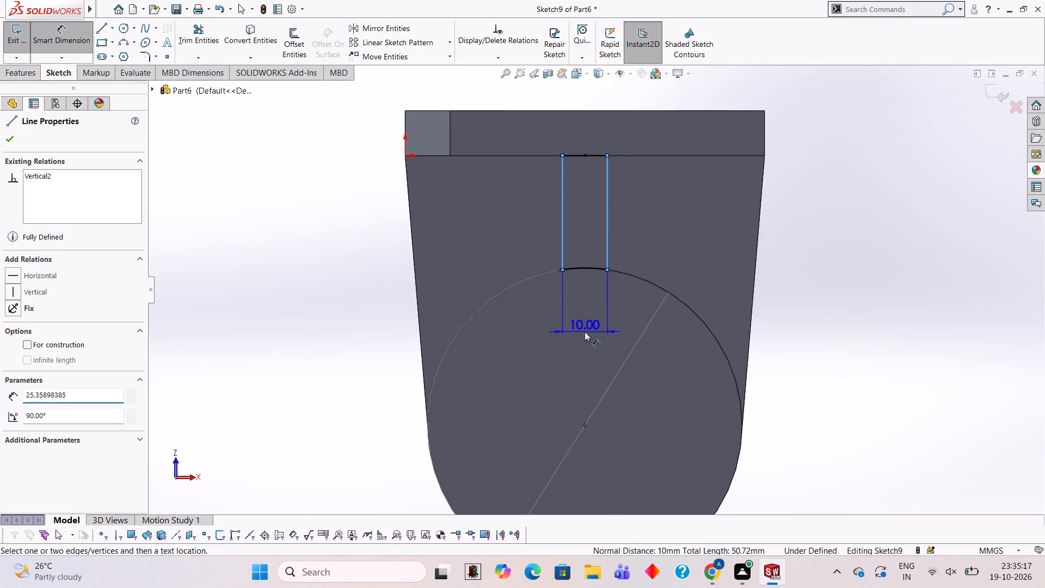
{"action": "left_click", "coordinate": [540, 311]}
{"action": "left_click", "coordinate": [813, 282]}
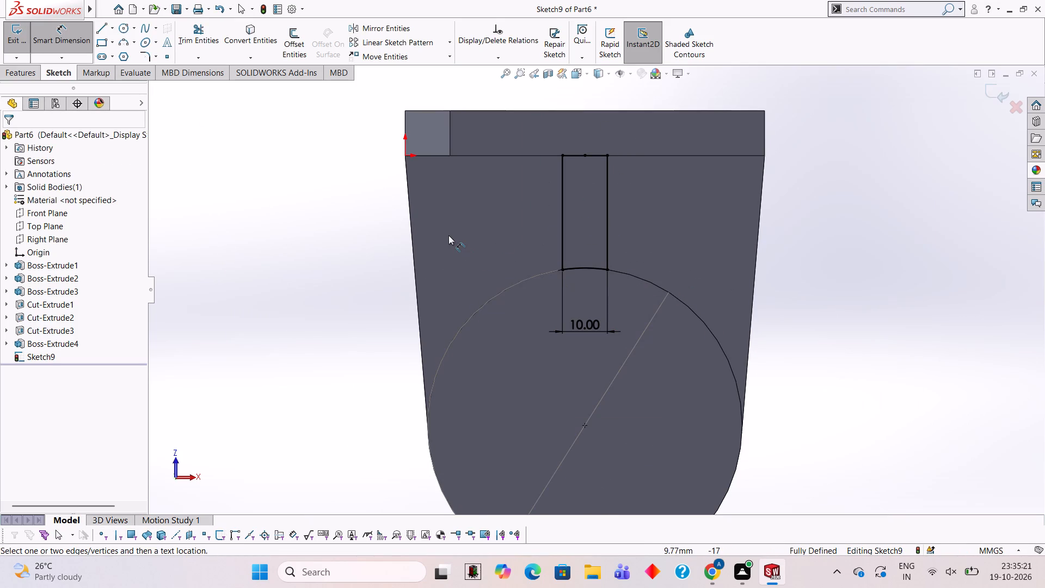
Extrude the rib profile 50 mm upward toward the flange, merged with the bracket, between the cylinder and the plate.
{"action": "middle_click_drag", "start_coordinate": [486, 238], "coordinate": [531, 363]}
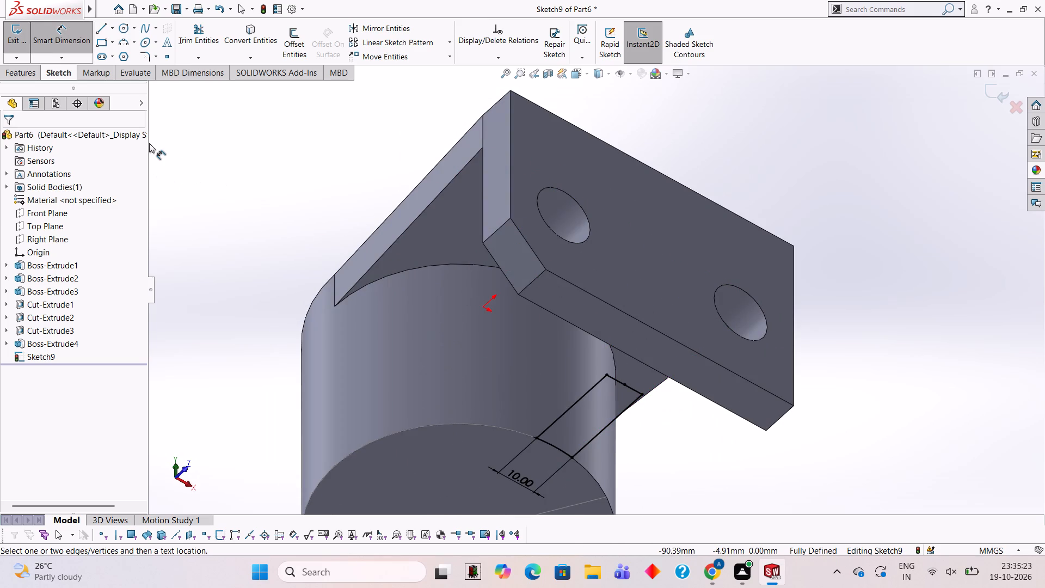
{"action": "middle_click_drag", "start_coordinate": [356, 148], "coordinate": [420, 201]}
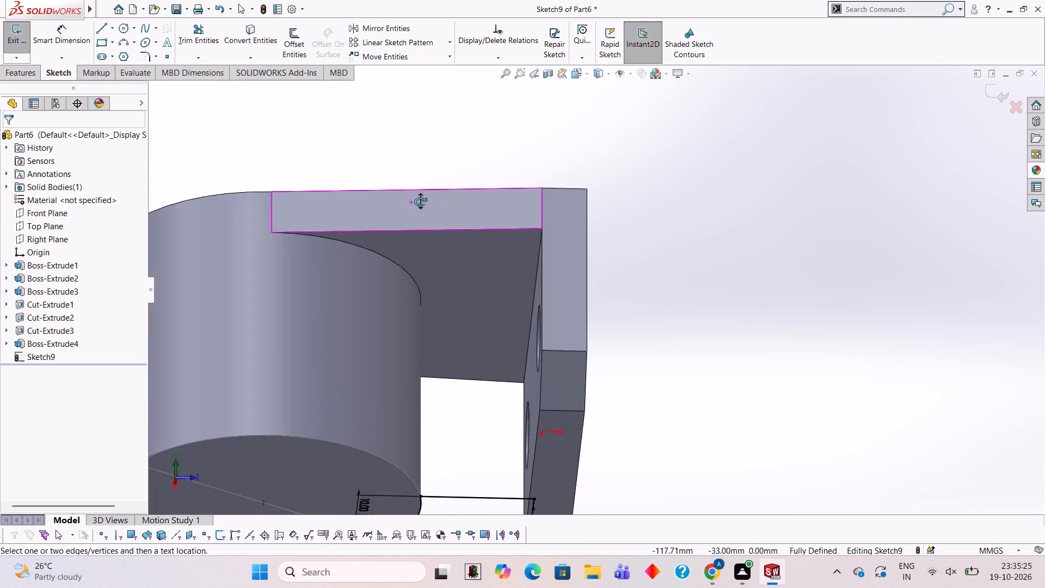
{"action": "middle_click_drag", "start_coordinate": [420, 201], "coordinate": [416, 200]}
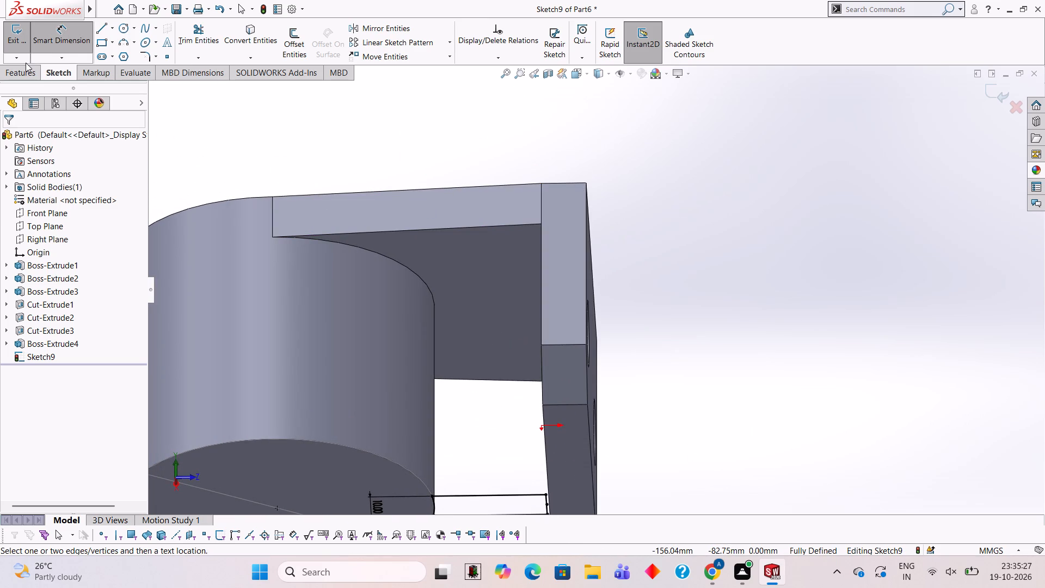
{"action": "left_click", "coordinate": [39, 76]}
{"action": "left_click", "coordinate": [8, 33]}
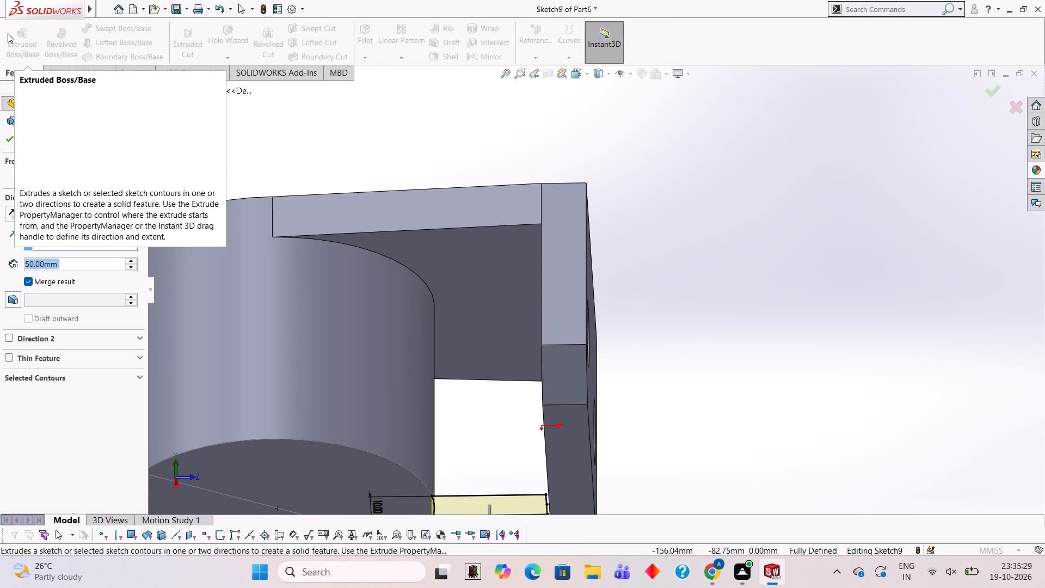
{"action": "scroll", "coordinate": [368, 336], "scroll_direction": "up", "scroll_amount": 2}
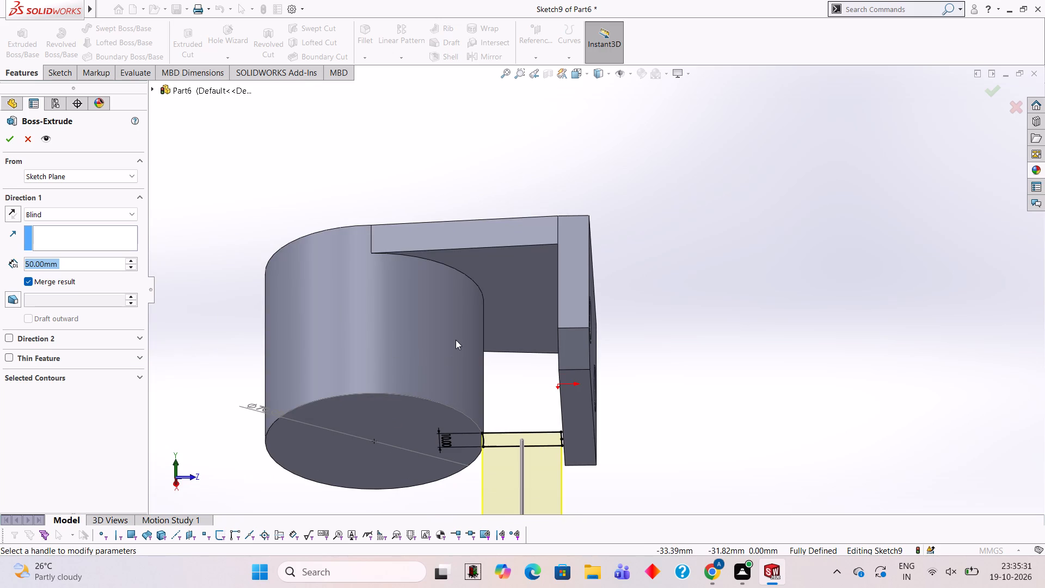
{"action": "left_click", "coordinate": [15, 213]}
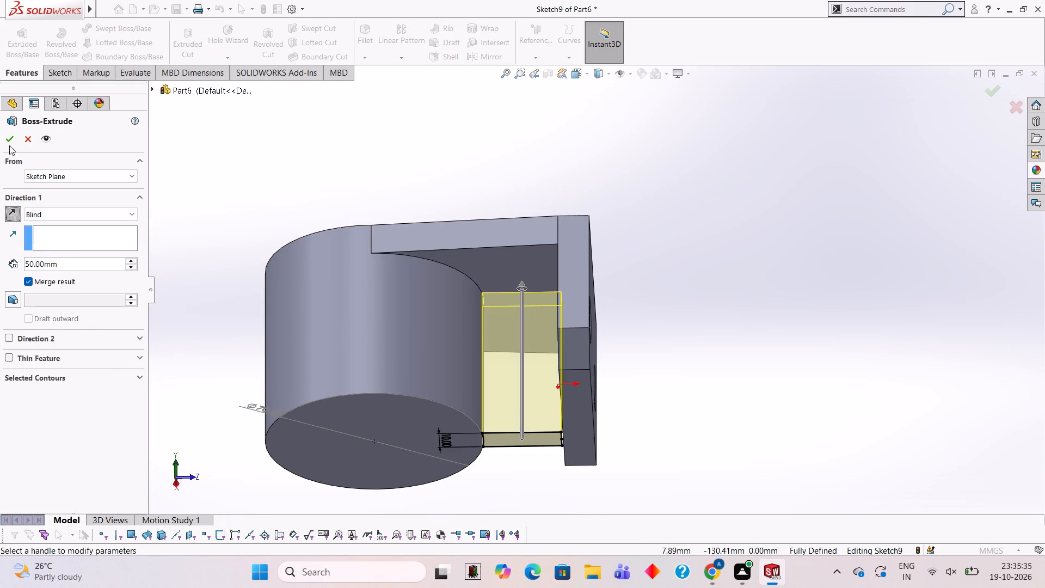
{"action": "left_click", "coordinate": [7, 141]}
{"action": "left_click", "coordinate": [271, 193]}
Examine the rib and how it meets the cylinder, flange and plate from several sides.
{"action": "middle_click_drag", "start_coordinate": [450, 320], "coordinate": [483, 340]}
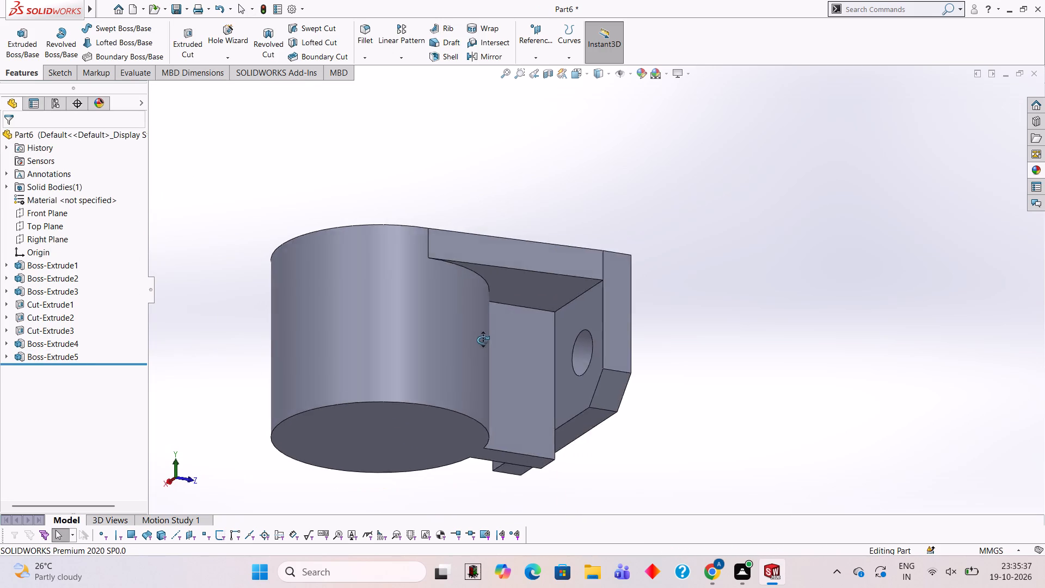
{"action": "middle_click_drag", "start_coordinate": [483, 340], "coordinate": [488, 246]}
{"action": "middle_click_drag", "start_coordinate": [508, 400], "coordinate": [659, 423]}
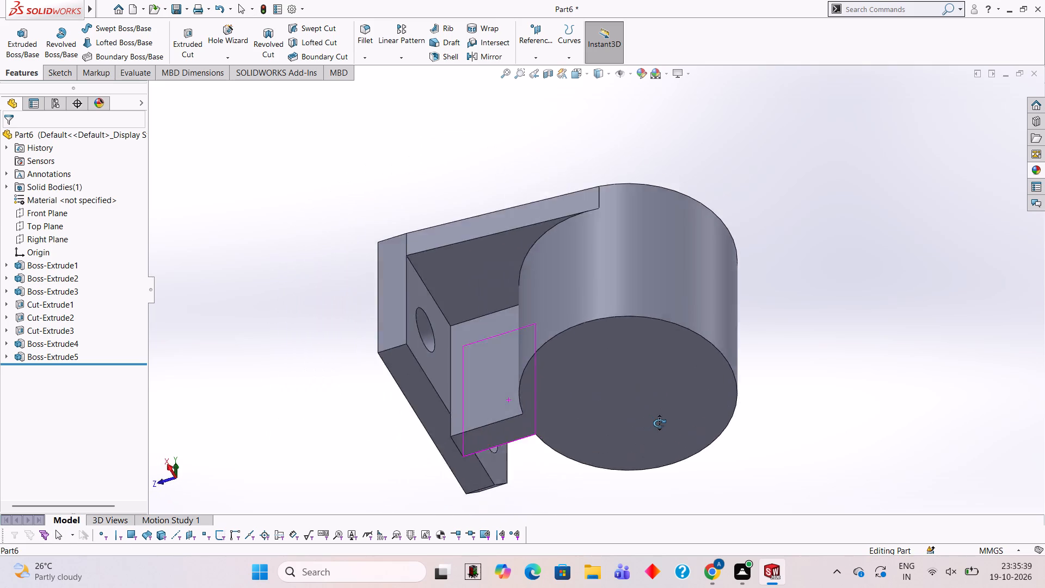
{"action": "middle_click_drag", "start_coordinate": [659, 423], "coordinate": [664, 402]}
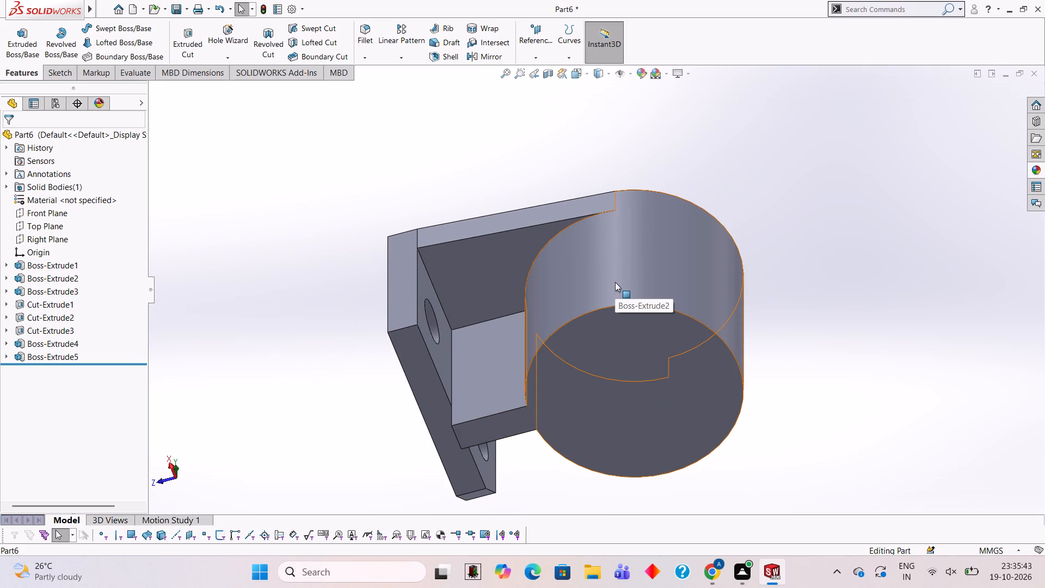
{"action": "middle_click_drag", "start_coordinate": [549, 329], "coordinate": [555, 333]}
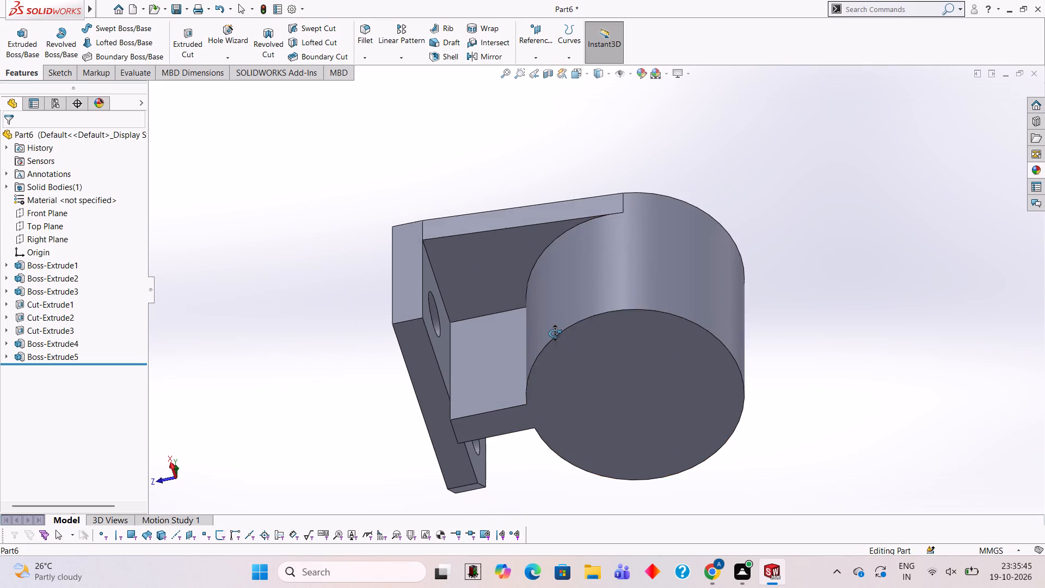
{"action": "middle_click_drag", "start_coordinate": [555, 333], "coordinate": [556, 334]}
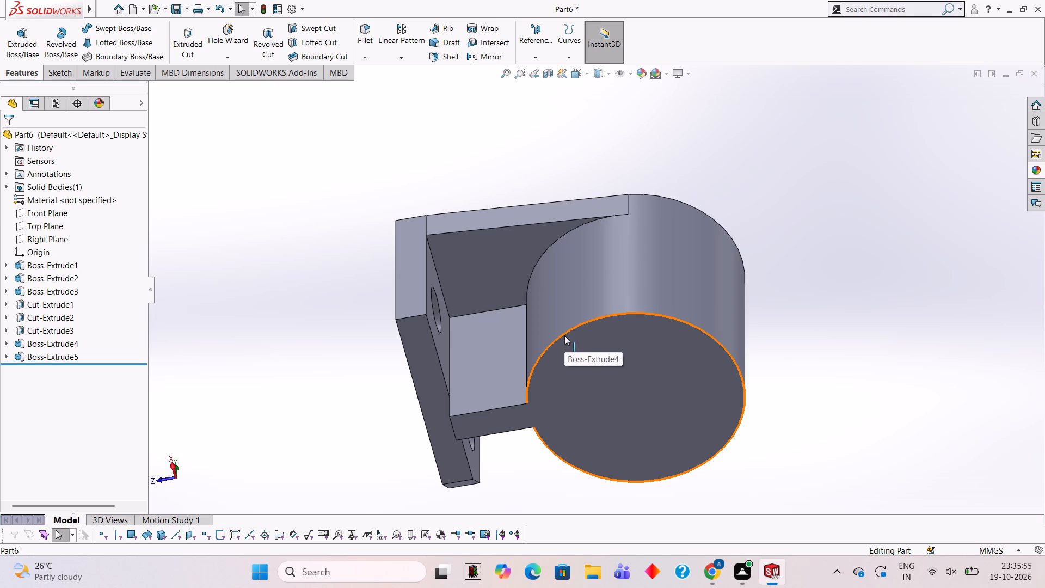
{"action": "middle_click_drag", "start_coordinate": [435, 255], "coordinate": [463, 366]}
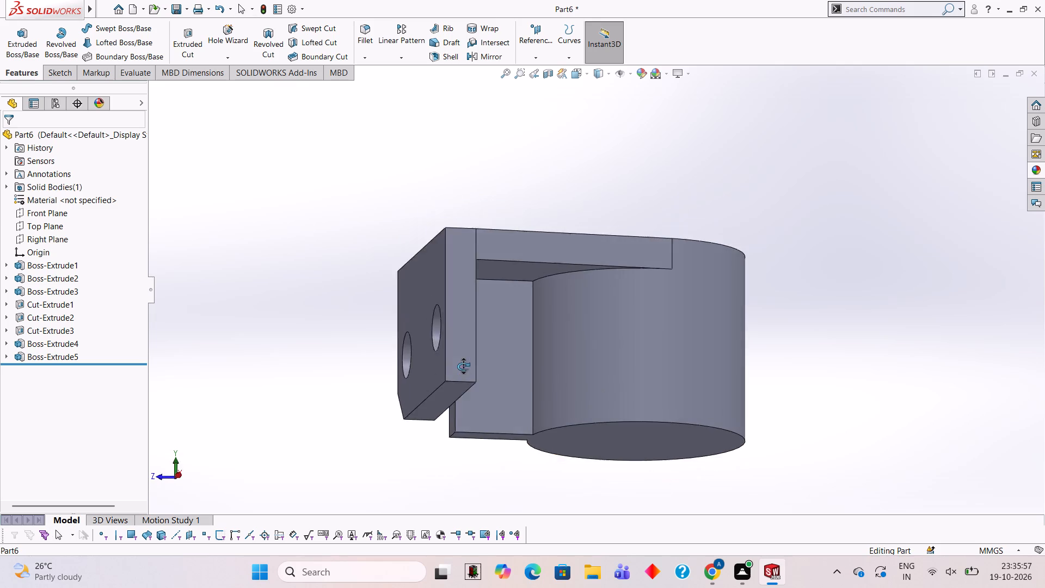
{"action": "middle_click_drag", "start_coordinate": [463, 366], "coordinate": [440, 368]}
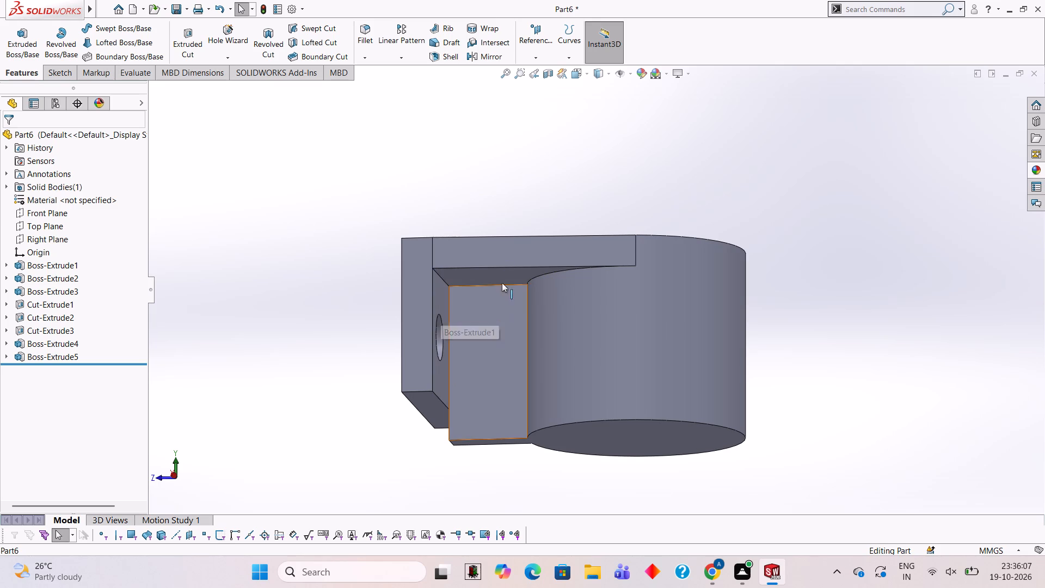
{"action": "middle_click_drag", "start_coordinate": [424, 255], "coordinate": [528, 285]}
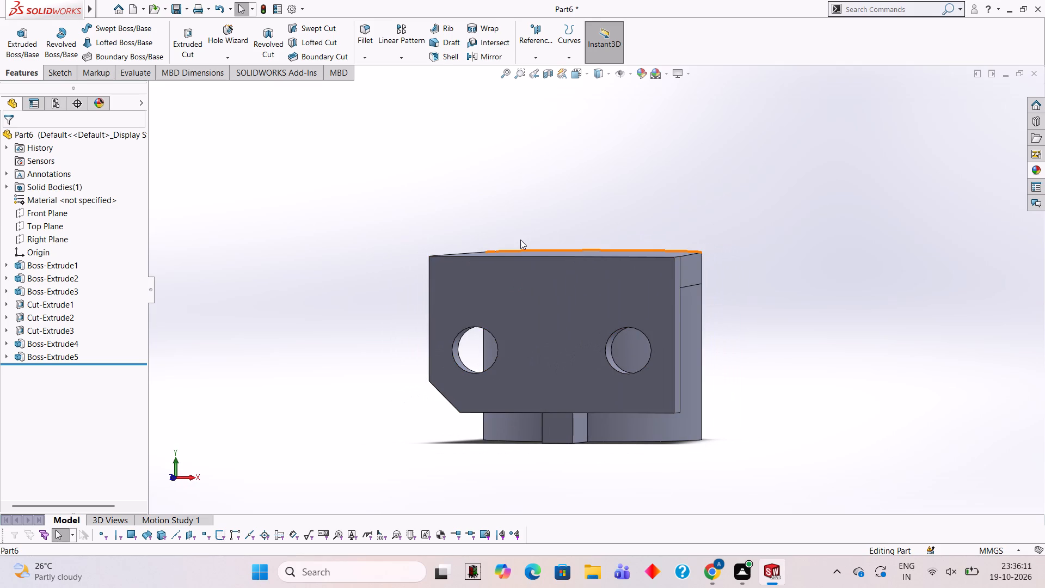
{"action": "middle_click_drag", "start_coordinate": [558, 318], "coordinate": [337, 281]}
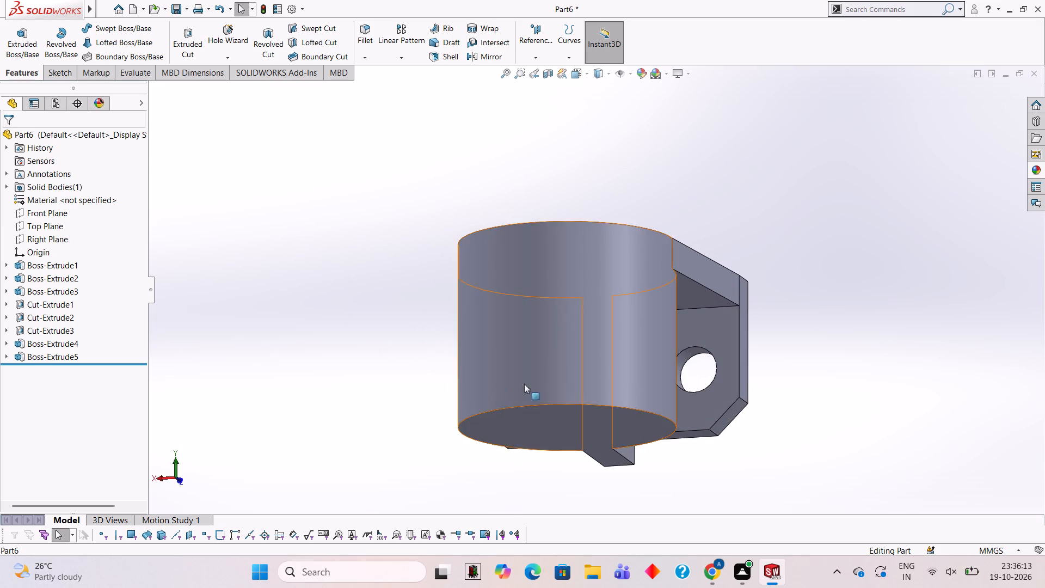
{"action": "middle_click_drag", "start_coordinate": [593, 399], "coordinate": [647, 327]}
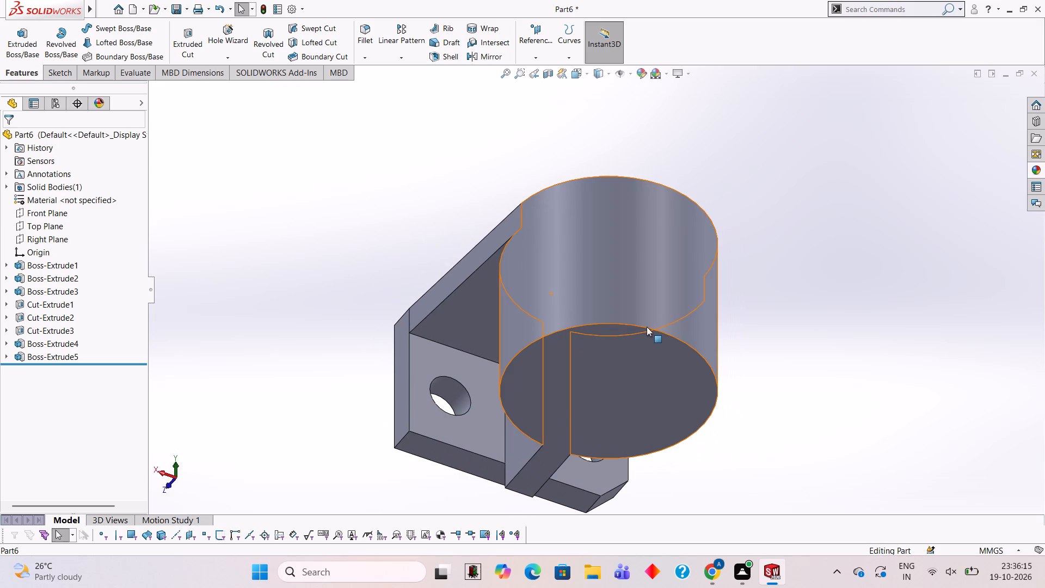
{"action": "middle_click_drag", "start_coordinate": [515, 304], "coordinate": [714, 388]}
{"action": "scroll", "coordinate": [515, 304], "scroll_direction": "down", "scroll_amount": 1}
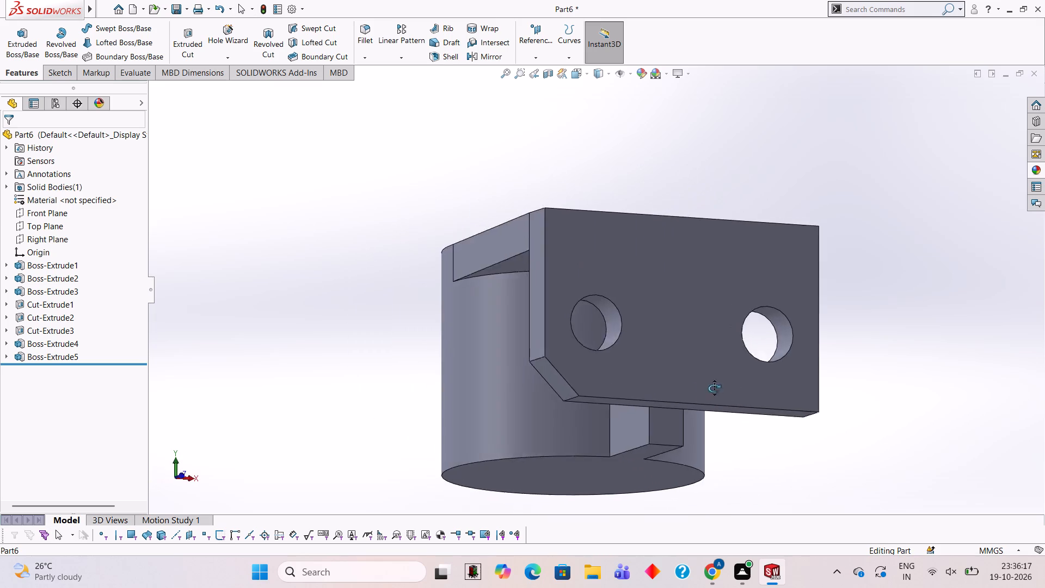
{"action": "middle_click_drag", "start_coordinate": [714, 388], "coordinate": [692, 424]}
On the plate's outer face, sketch a closed outline: 20 mm down from the bevel's upper corner, 80 mm across, 10 mm up, back along the bottom and bevelled edges.
{"action": "left_click", "coordinate": [580, 311]}
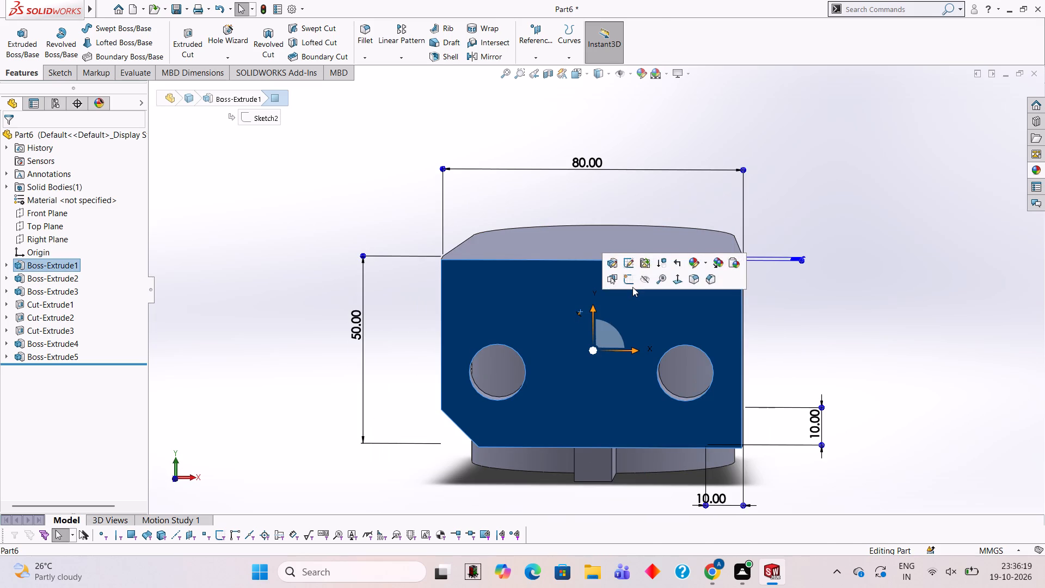
{"action": "left_click", "coordinate": [632, 285]}
{"action": "key", "text": "ctrl+8"}
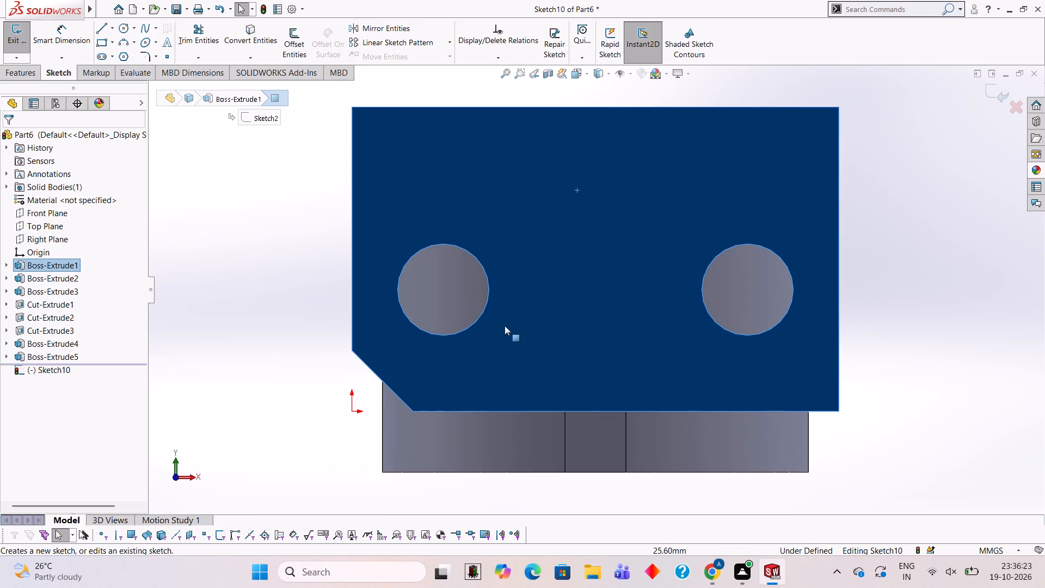
{"action": "left_click", "coordinate": [102, 27]}
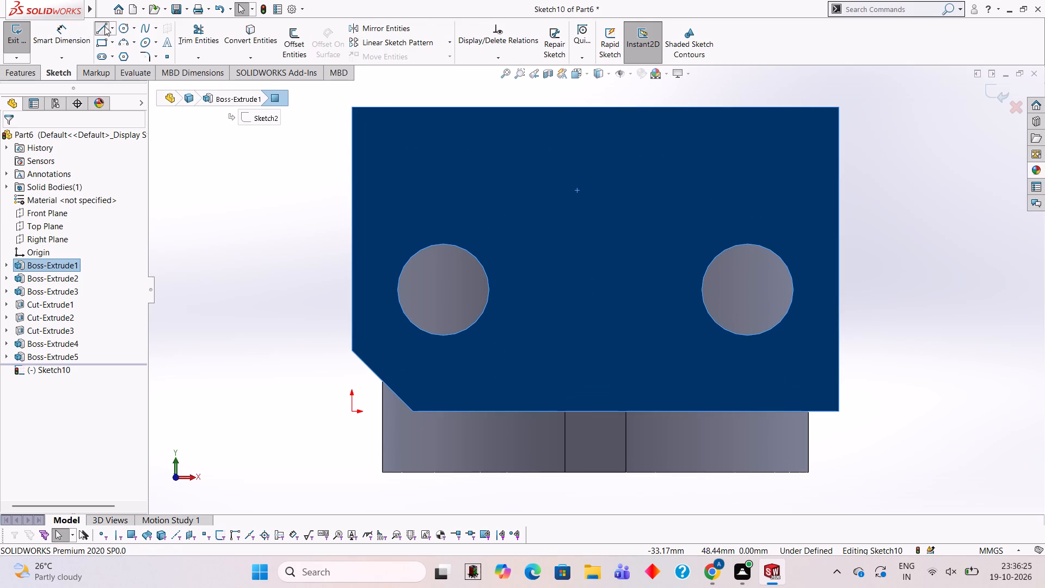
{"action": "left_click", "coordinate": [351, 352]}
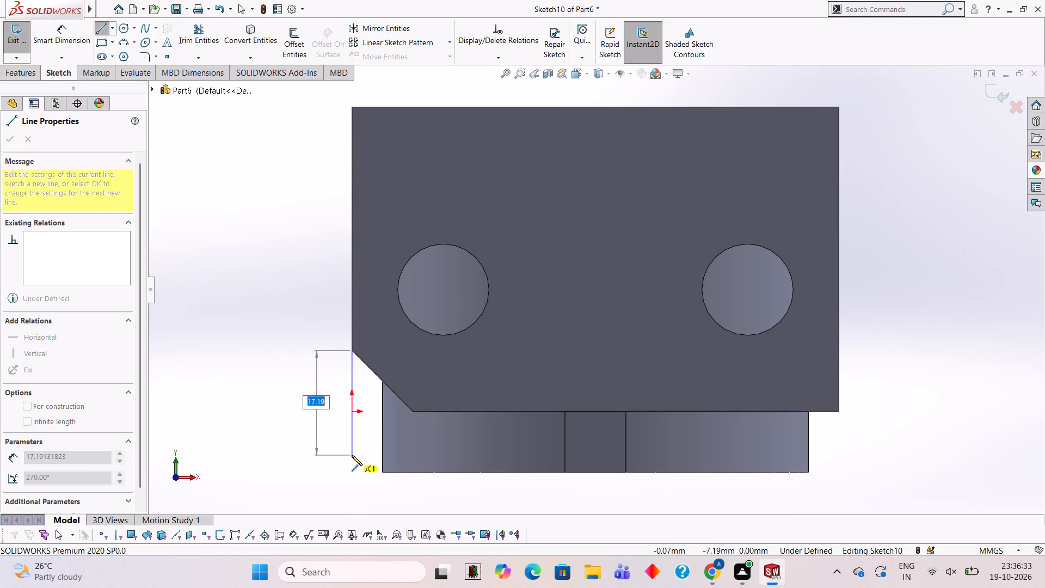
{"action": "type", "text": "20"}
{"action": "key", "text": "Return"}
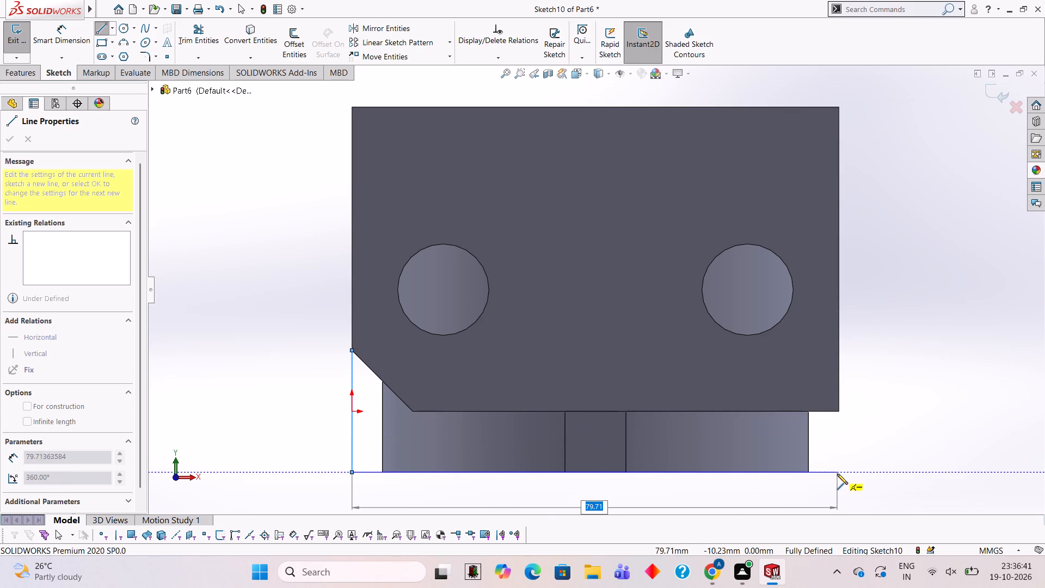
{"action": "type", "text": "80"}
{"action": "key", "text": "Return"}
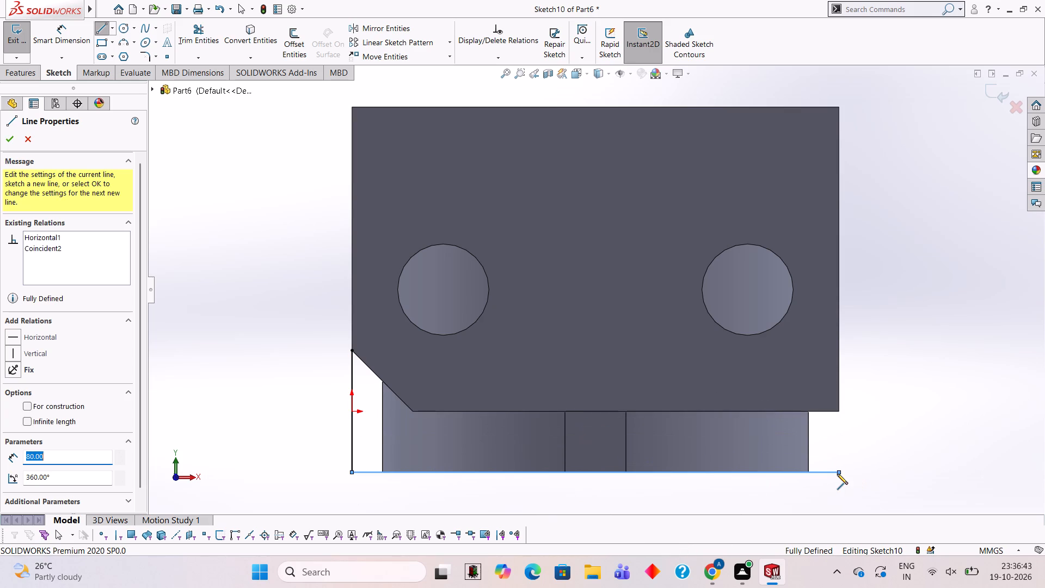
{"action": "left_click", "coordinate": [839, 411]}
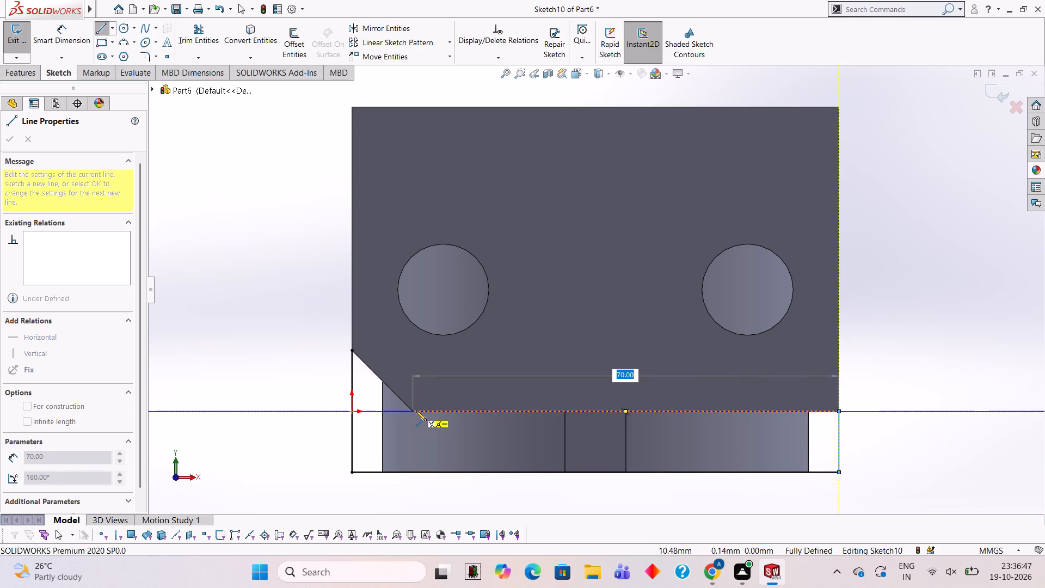
{"action": "left_click", "coordinate": [412, 411]}
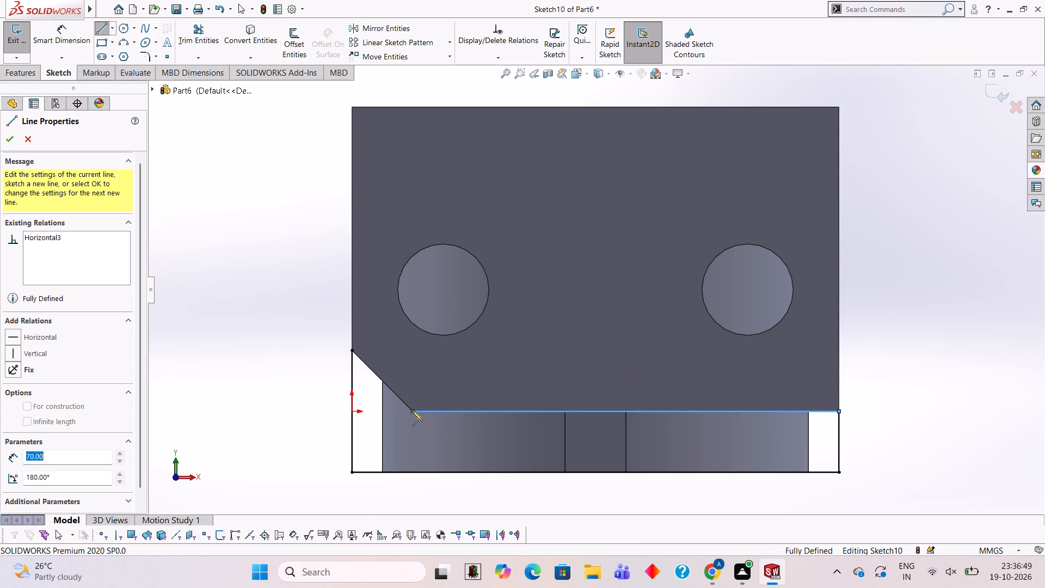
{"action": "left_click", "coordinate": [351, 351]}
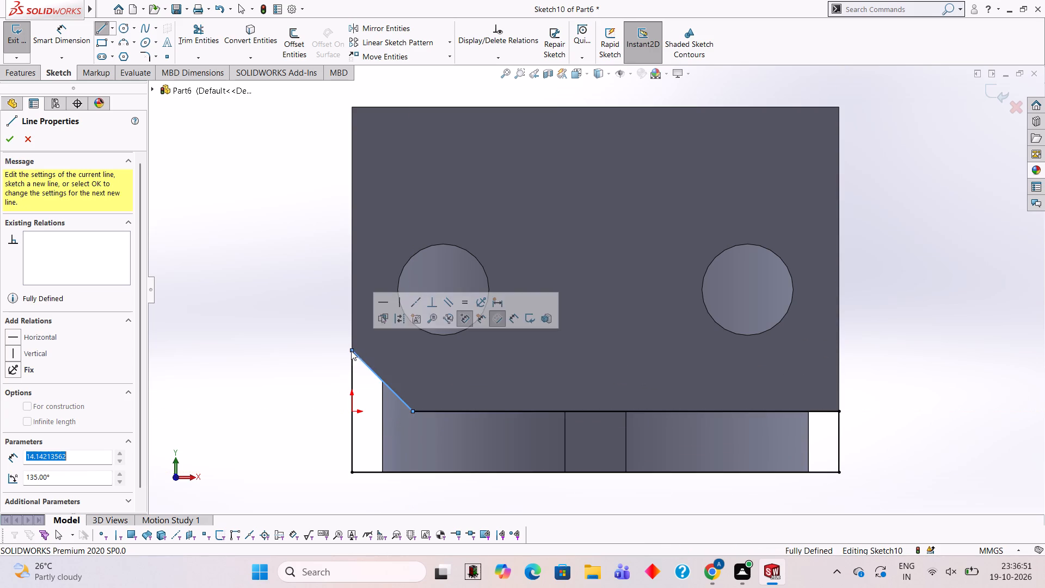
Extrude the closed outline 10 mm in the reversed direction, through the plate's thickness, merged with the bracket.
{"action": "middle_click_drag", "start_coordinate": [878, 320], "coordinate": [958, 325]}
{"action": "scroll", "coordinate": [766, 407], "scroll_direction": "up", "scroll_amount": 2}
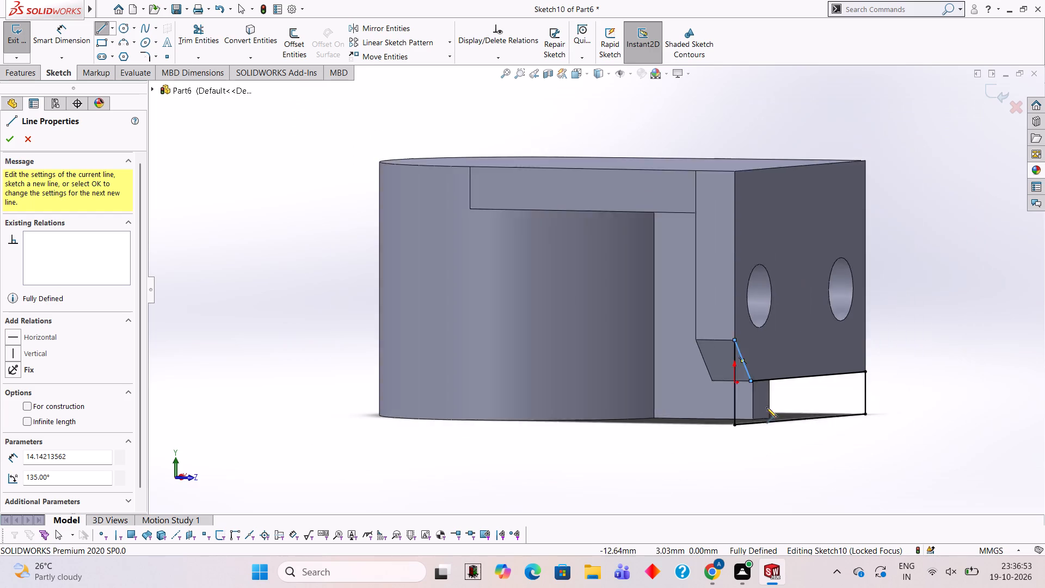
{"action": "middle_click_drag", "start_coordinate": [766, 407], "coordinate": [868, 382]}
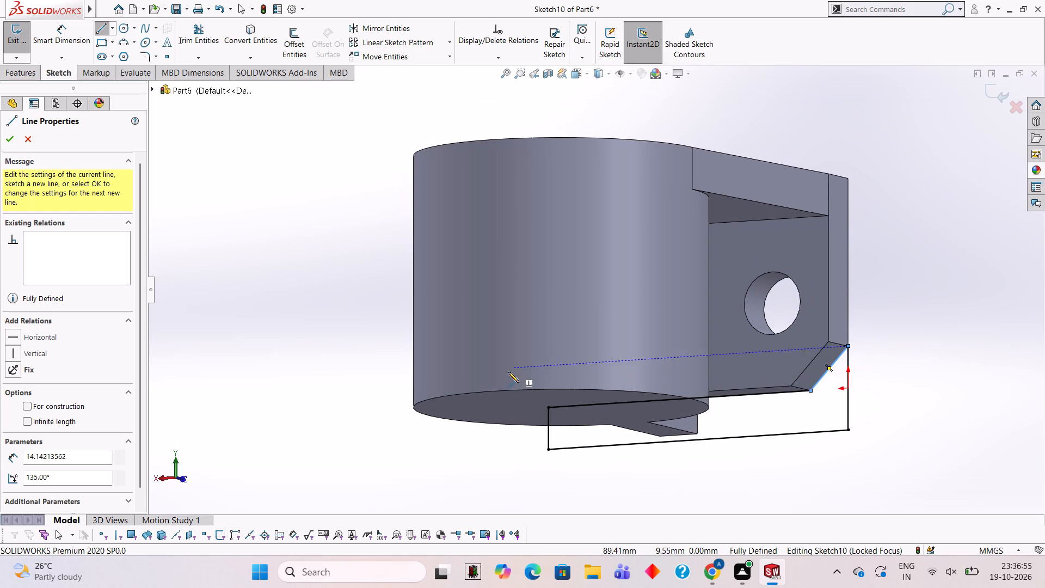
{"action": "left_click", "coordinate": [20, 76]}
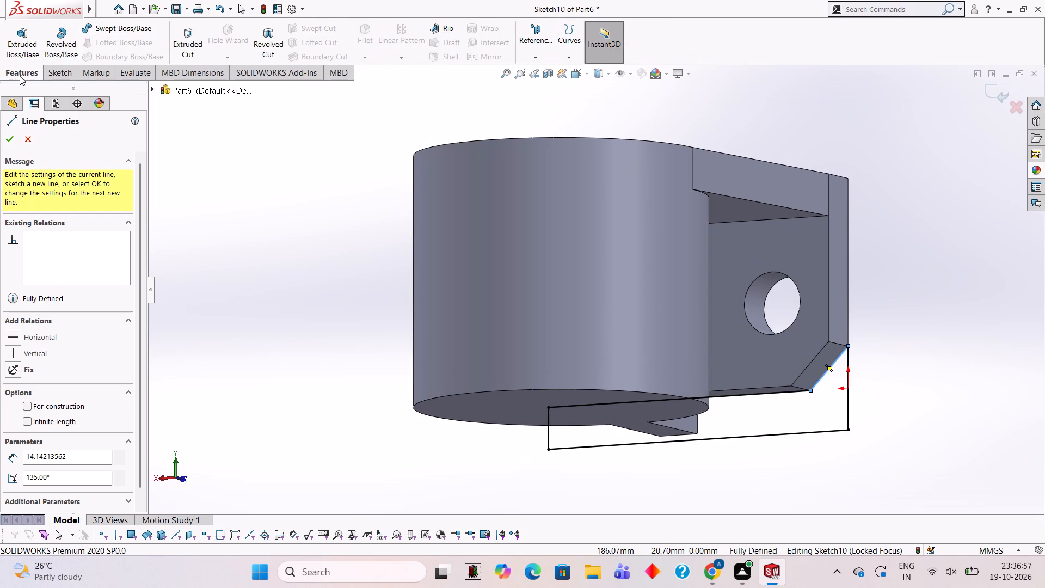
{"action": "left_click", "coordinate": [25, 58]}
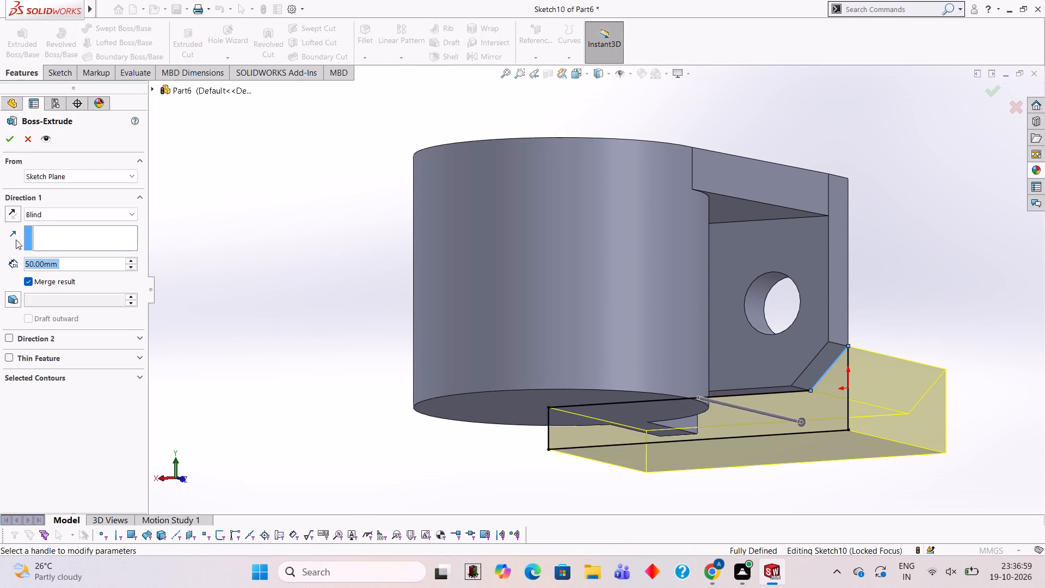
{"action": "left_click", "coordinate": [10, 211]}
{"action": "left_click", "coordinate": [96, 262]}
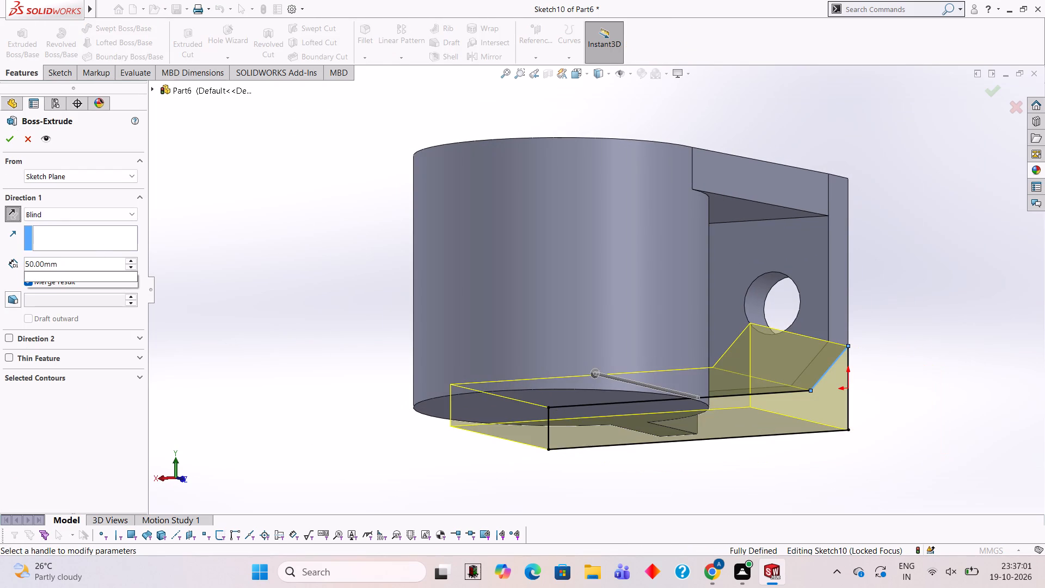
{"action": "key", "text": "BackSpace"}
{"action": "key", "text": "BackSpace"}
{"action": "key", "text": "BackSpace"}
{"action": "key", "text": "BackSpace"}
{"action": "key", "text": "BackSpace"}
{"action": "key", "text": "BackSpace"}
{"action": "key", "text": "BackSpace"}
{"action": "key", "text": "BackSpace"}
{"action": "key", "text": "BackSpace"}
{"action": "key", "text": "BackSpace"}
{"action": "key", "text": "BackSpace"}
{"action": "key", "text": "BackSpace"}
{"action": "key", "text": "BackSpace"}
{"action": "key", "text": "BackSpace"}
{"action": "key", "text": "BackSpace"}
{"action": "key", "text": "BackSpace"}
{"action": "key", "text": "BackSpace"}
{"action": "key", "text": "BackSpace"}
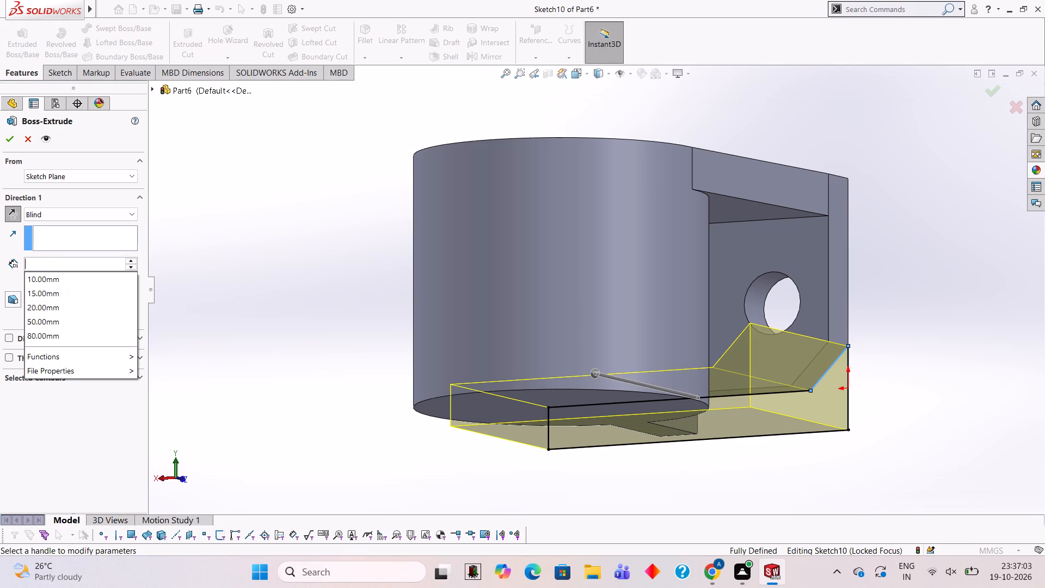
{"action": "type", "text": "10"}
{"action": "key", "text": "Return"}
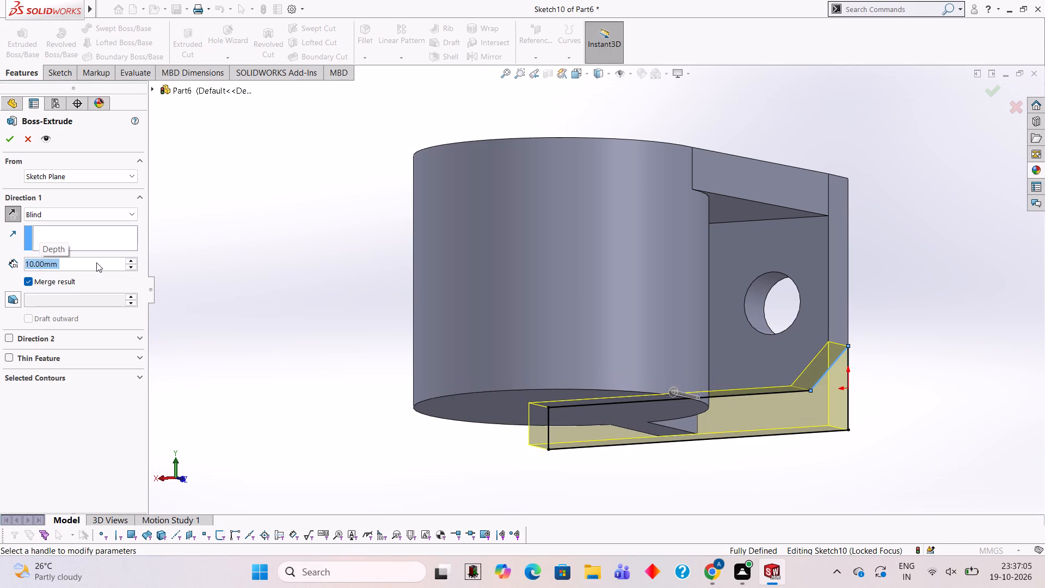
{"action": "left_click", "coordinate": [7, 137]}
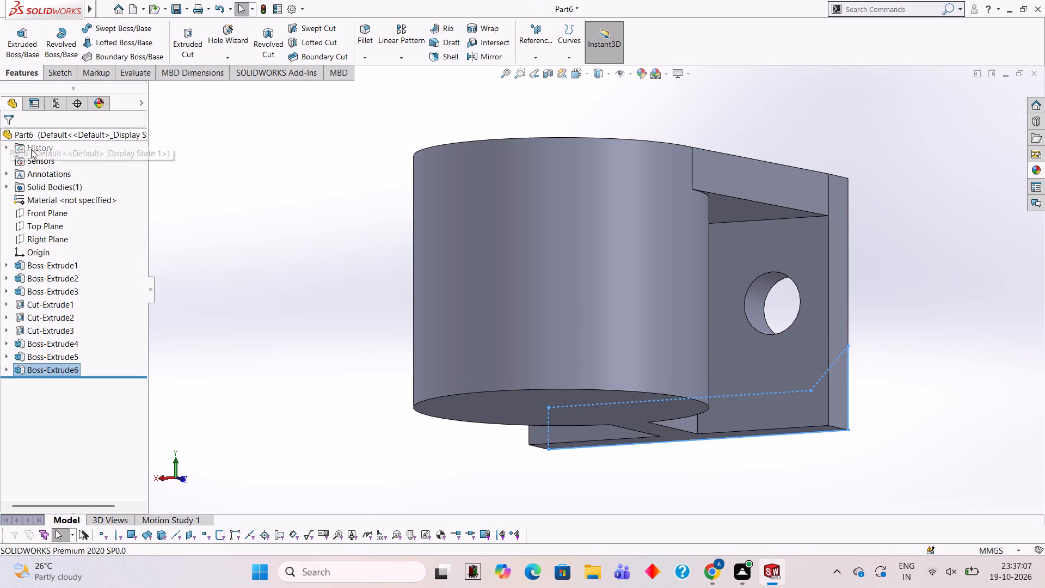
Examine the extended plate and how its lower end meets the rib and the cylinder's base from several sides.
{"action": "left_click", "coordinate": [275, 156]}
{"action": "middle_click_drag", "start_coordinate": [365, 175], "coordinate": [404, 175]}
{"action": "middle_click_drag", "start_coordinate": [552, 267], "coordinate": [527, 218]}
{"action": "scroll", "coordinate": [659, 327], "scroll_direction": "up", "scroll_amount": 2}
{"action": "middle_click_drag", "start_coordinate": [660, 332], "coordinate": [671, 327]}
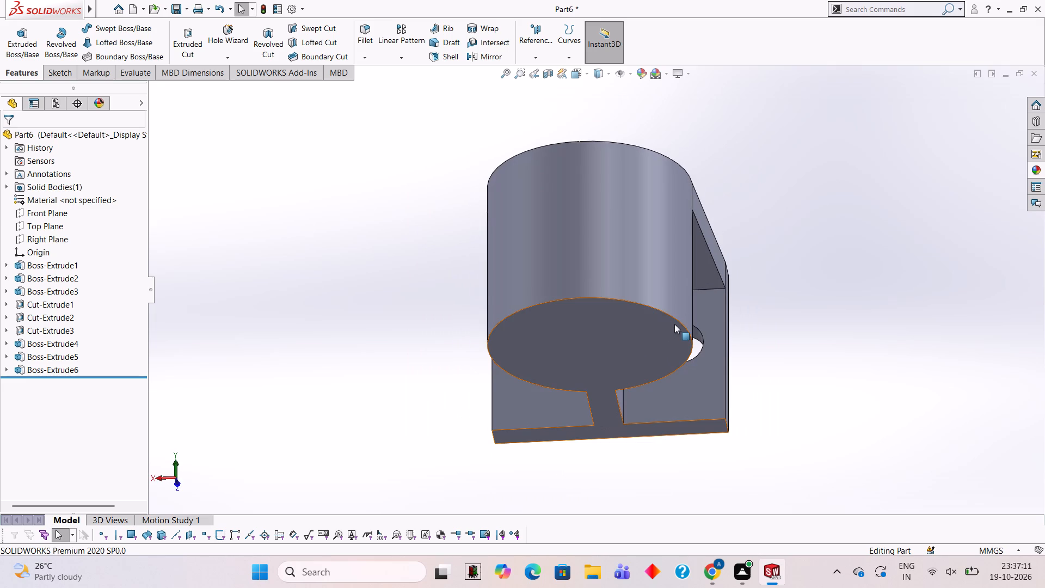
{"action": "middle_click_drag", "start_coordinate": [720, 334], "coordinate": [700, 335]}
{"action": "middle_click_drag", "start_coordinate": [683, 295], "coordinate": [711, 296]}
{"action": "middle_click_drag", "start_coordinate": [742, 305], "coordinate": [685, 310]}
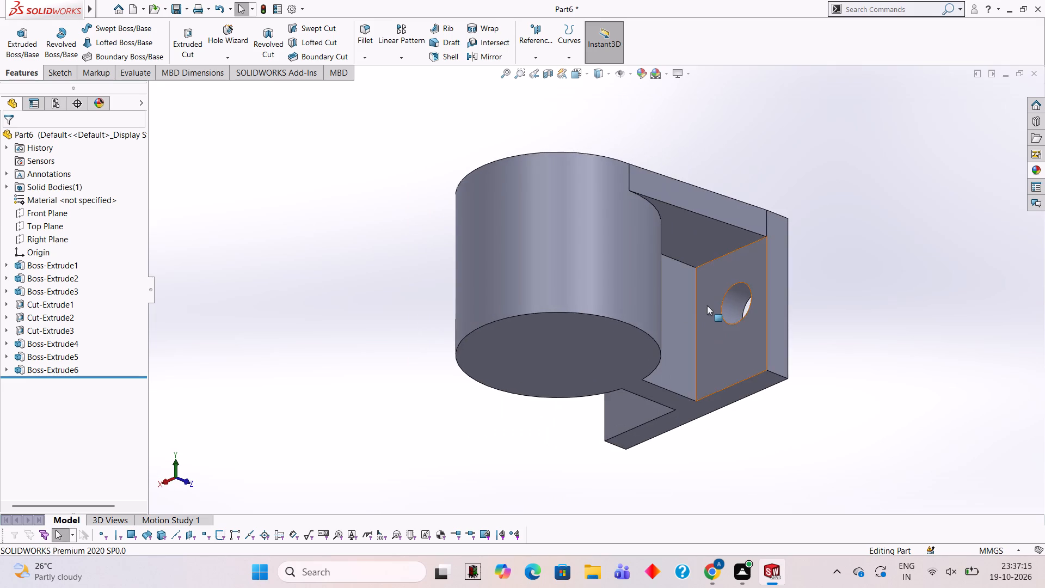
{"action": "scroll", "coordinate": [707, 305], "scroll_direction": "up", "scroll_amount": 2}
{"action": "scroll", "coordinate": [707, 305], "scroll_direction": "down", "scroll_amount": 2}
{"action": "scroll", "coordinate": [597, 272], "scroll_direction": "up", "scroll_amount": 1}
{"action": "scroll", "coordinate": [597, 272], "scroll_direction": "down", "scroll_amount": 1}
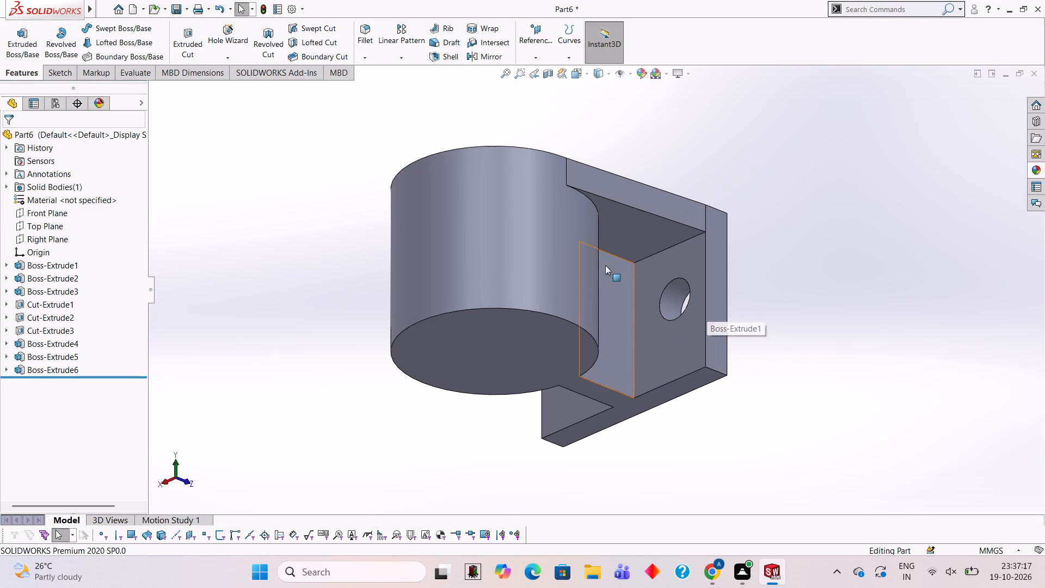
{"action": "scroll", "coordinate": [605, 265], "scroll_direction": "down", "scroll_amount": 1}
{"action": "middle_click_drag", "start_coordinate": [605, 265], "coordinate": [626, 275]}
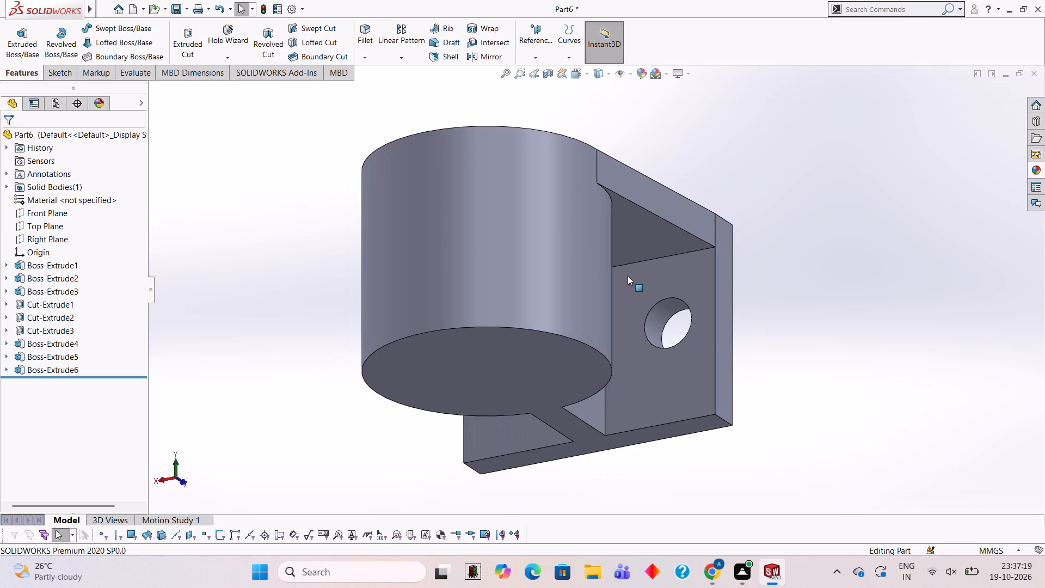
{"action": "middle_click_drag", "start_coordinate": [691, 287], "coordinate": [688, 293]}
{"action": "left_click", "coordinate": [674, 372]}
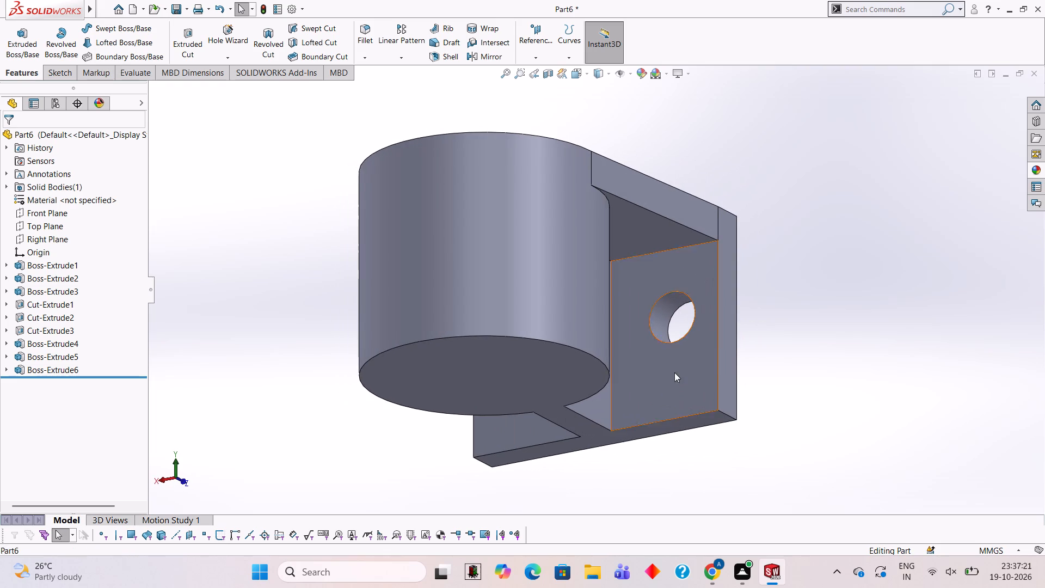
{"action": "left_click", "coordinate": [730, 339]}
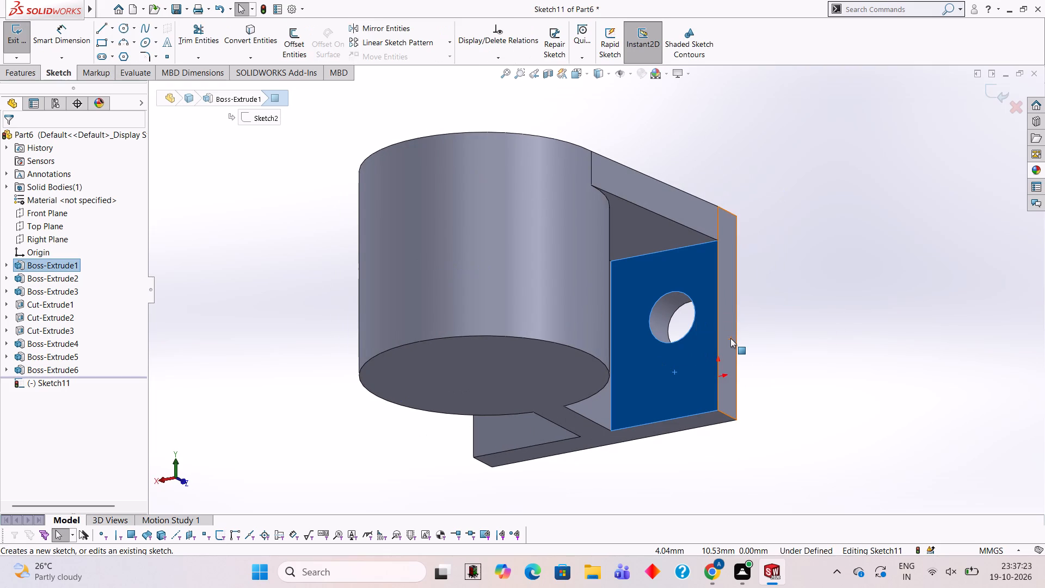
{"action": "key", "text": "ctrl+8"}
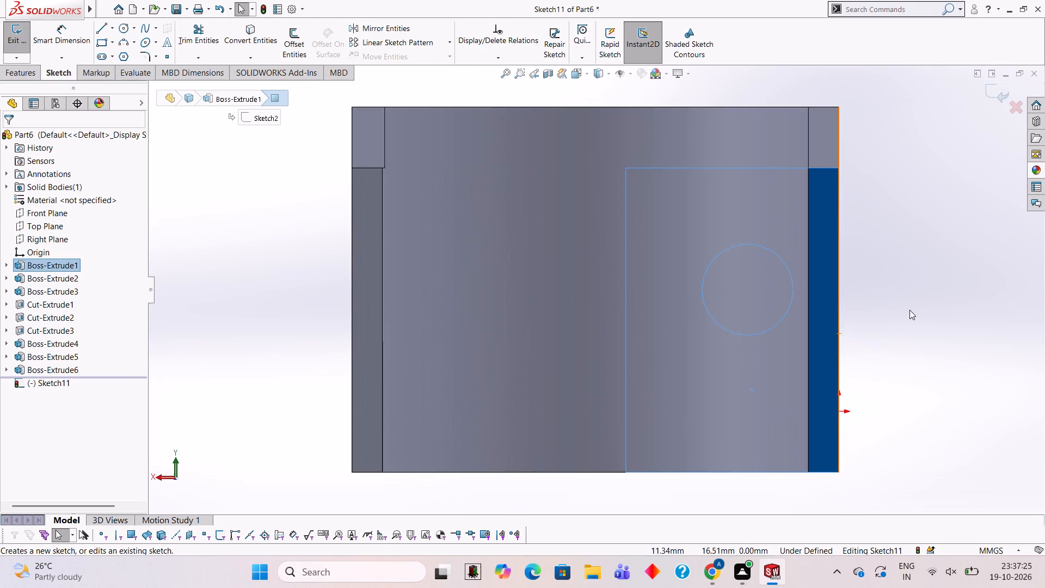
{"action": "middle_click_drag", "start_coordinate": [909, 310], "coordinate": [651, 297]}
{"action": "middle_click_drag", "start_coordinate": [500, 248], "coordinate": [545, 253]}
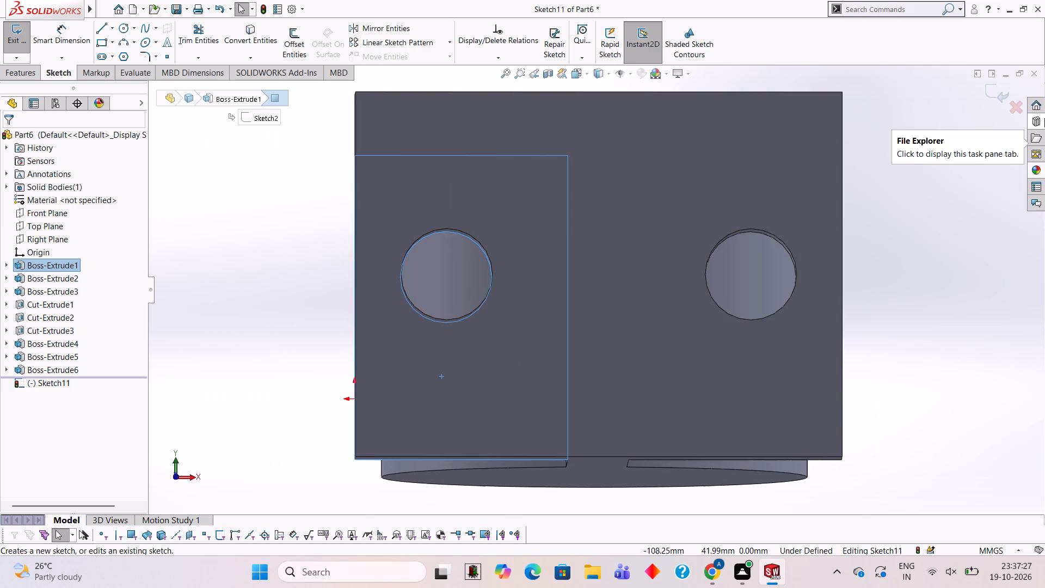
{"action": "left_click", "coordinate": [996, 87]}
On the plate's outer face, sketch a triangle at the lower corner below the origin: 10 mm up, 10 mm along the bottom edge, closed diagonally.
{"action": "left_click", "coordinate": [524, 203]}
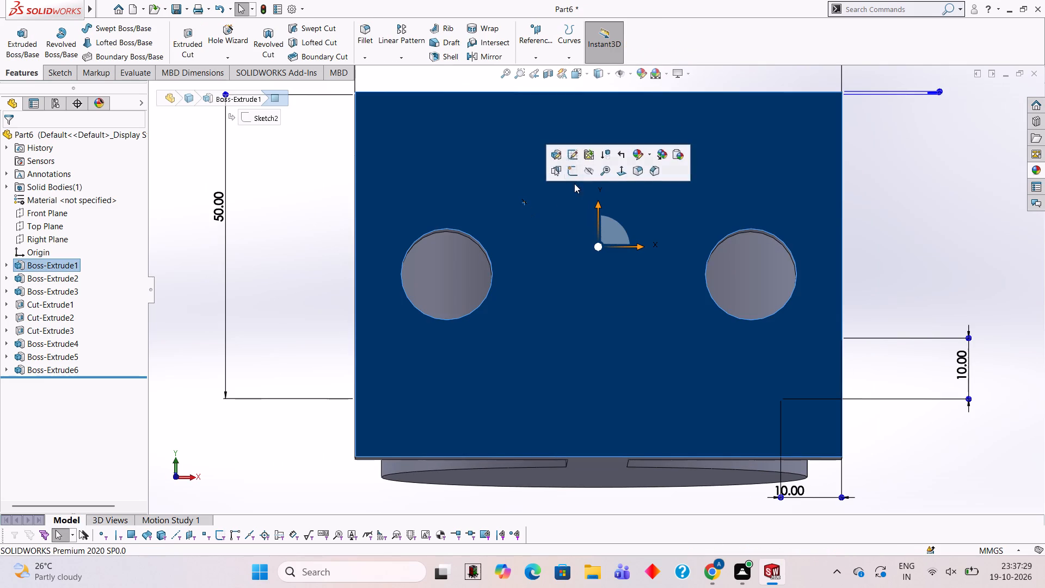
{"action": "left_click", "coordinate": [570, 175]}
{"action": "key", "text": "ctrl+8"}
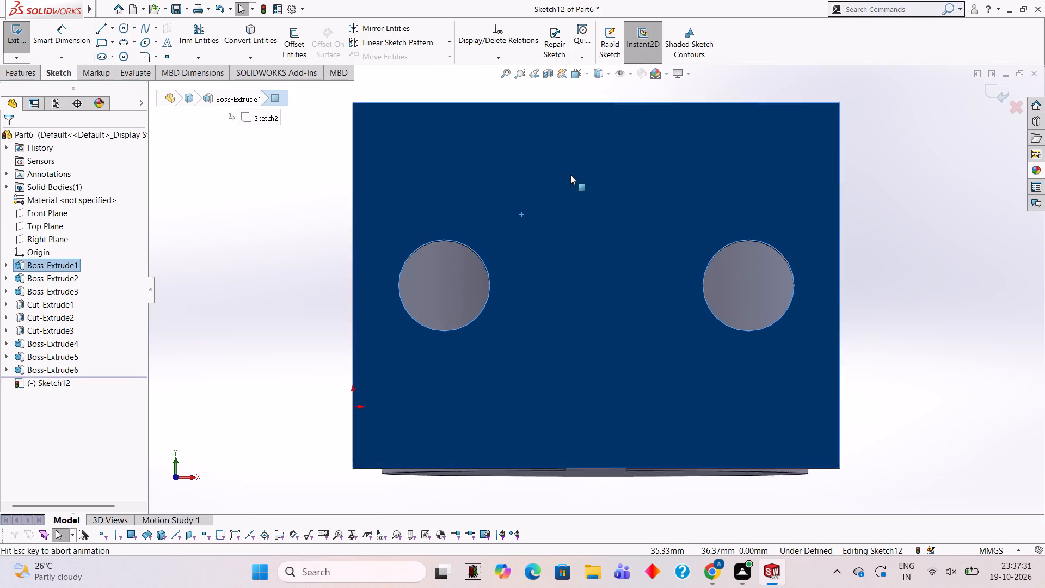
{"action": "middle_click", "coordinate": [539, 228]}
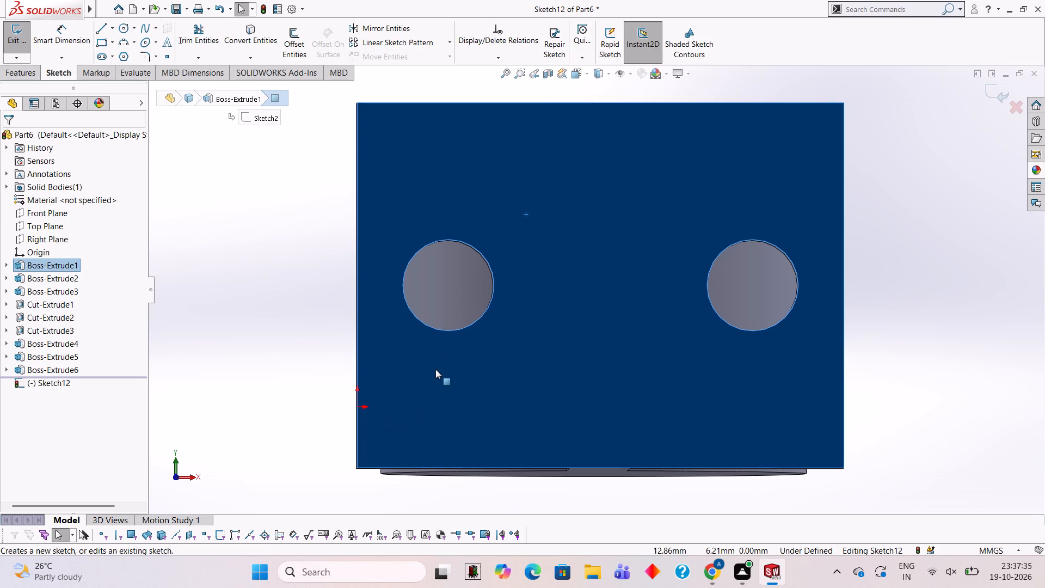
{"action": "left_click", "coordinate": [102, 21]}
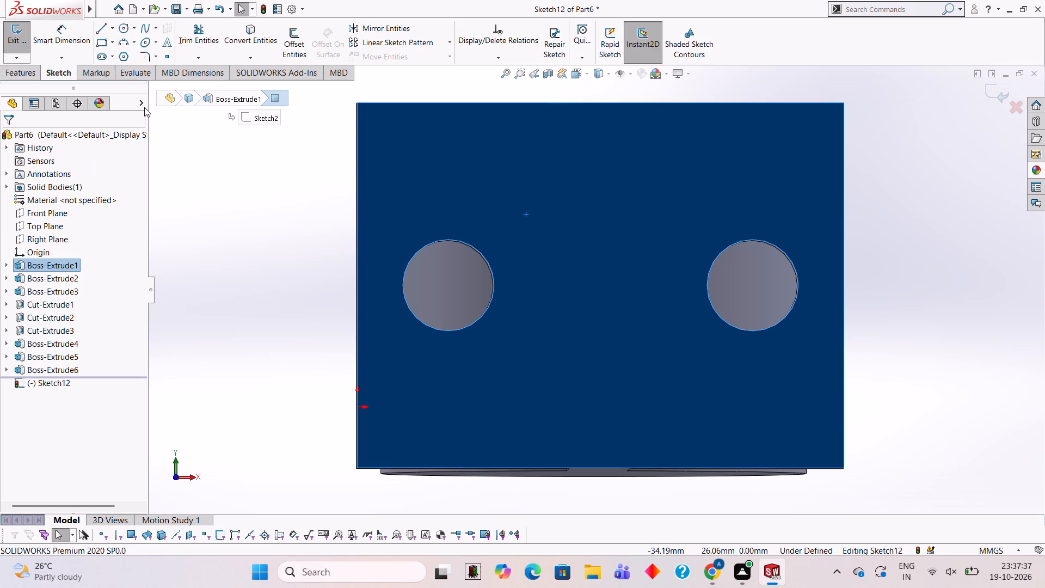
{"action": "left_click", "coordinate": [104, 23]}
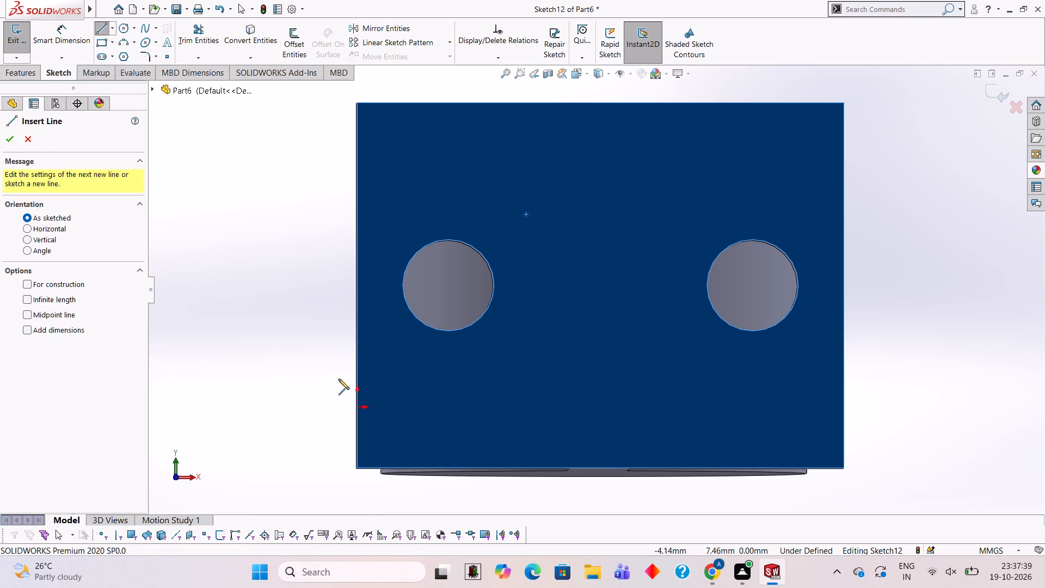
{"action": "left_click", "coordinate": [357, 467]}
{"action": "type", "text": "10"}
{"action": "key", "text": "Return"}
{"action": "key", "text": "Escape"}
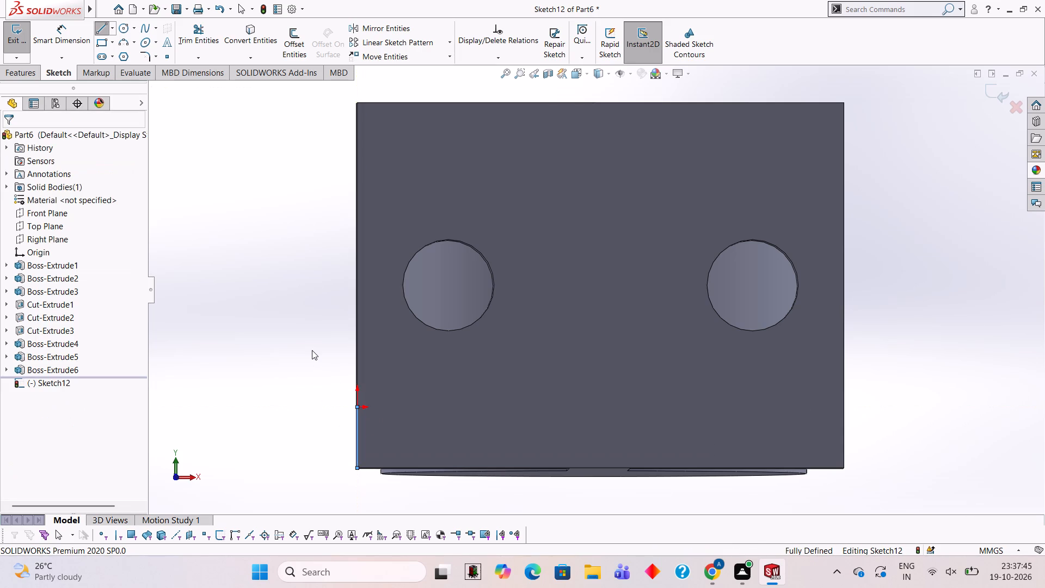
{"action": "left_click", "coordinate": [103, 28]}
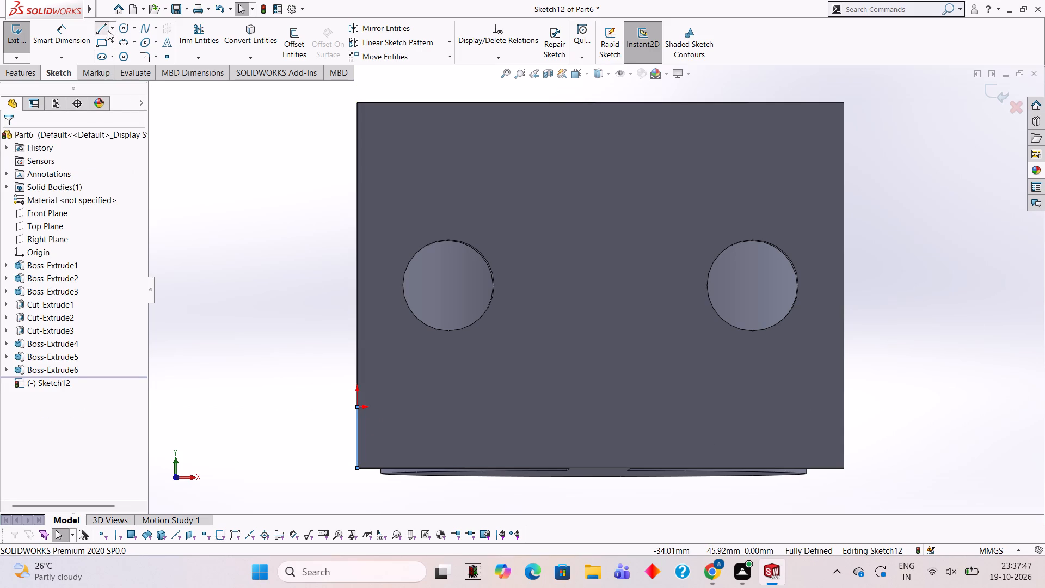
{"action": "left_click", "coordinate": [356, 466]}
{"action": "type", "text": "10"}
{"action": "key", "text": "Return"}
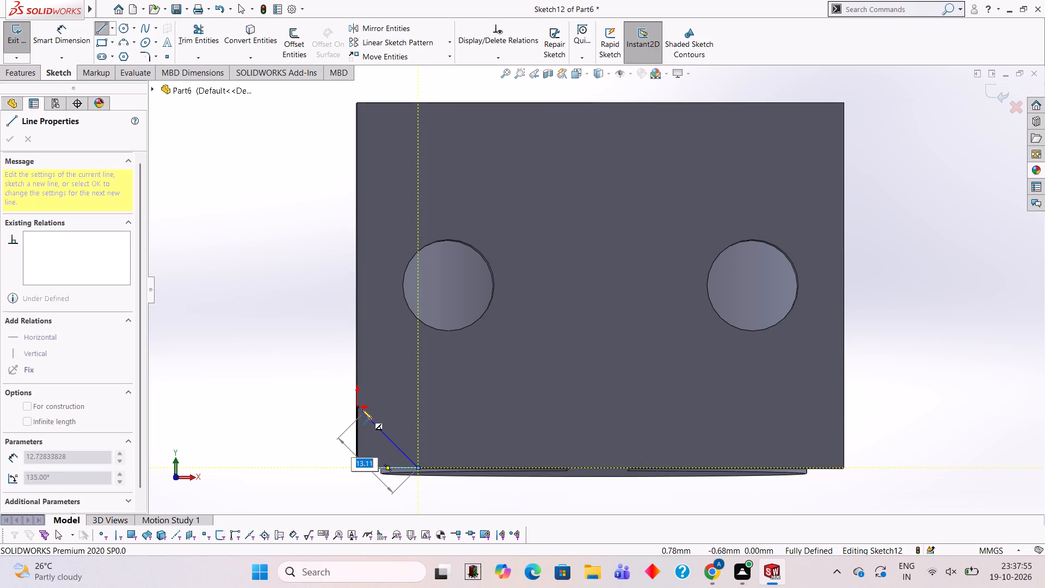
{"action": "left_click", "coordinate": [356, 407]}
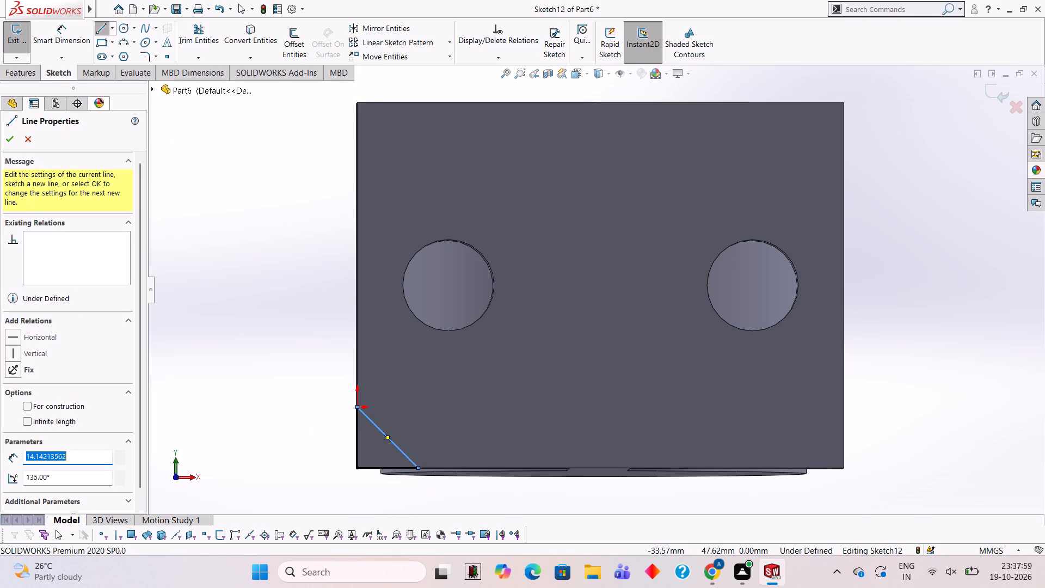
Cut the corner triangle 10 mm deep through the plate to bevel its lower corner.
{"action": "left_click", "coordinate": [27, 77]}
{"action": "left_click", "coordinate": [182, 47]}
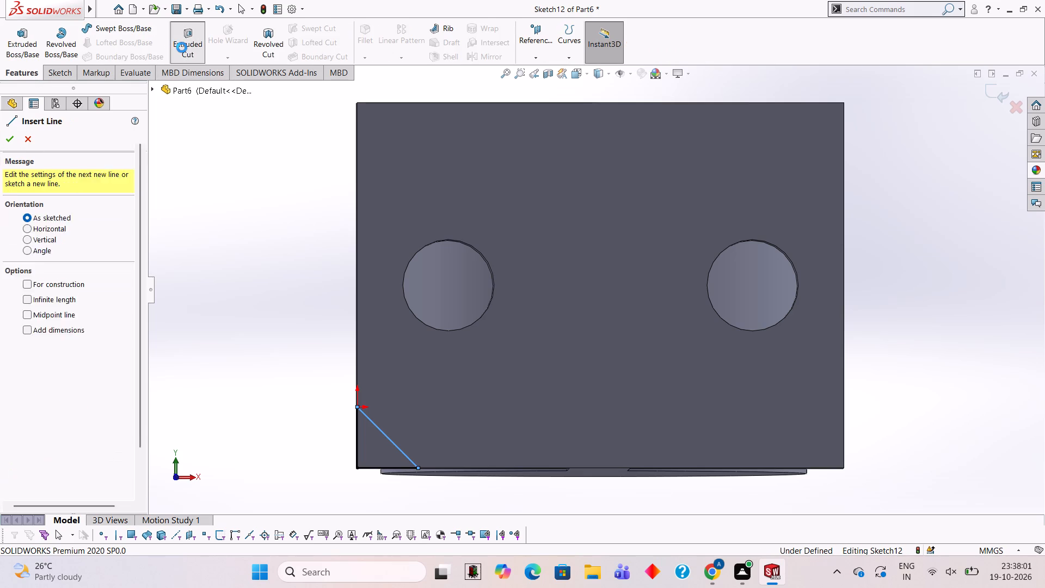
{"action": "middle_click_drag", "start_coordinate": [287, 198], "coordinate": [383, 220]}
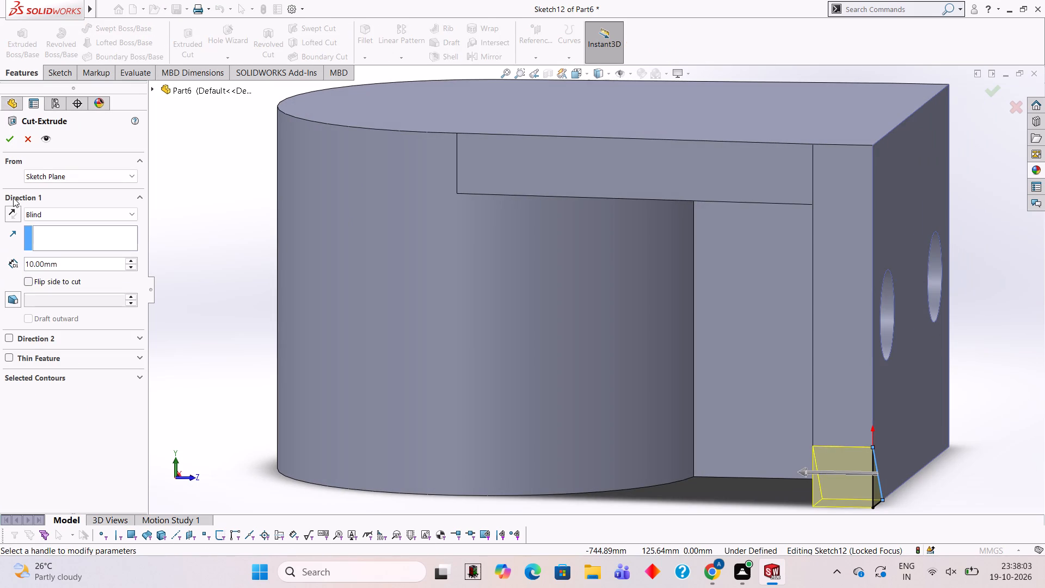
{"action": "left_click", "coordinate": [6, 144]}
{"action": "left_click", "coordinate": [195, 201]}
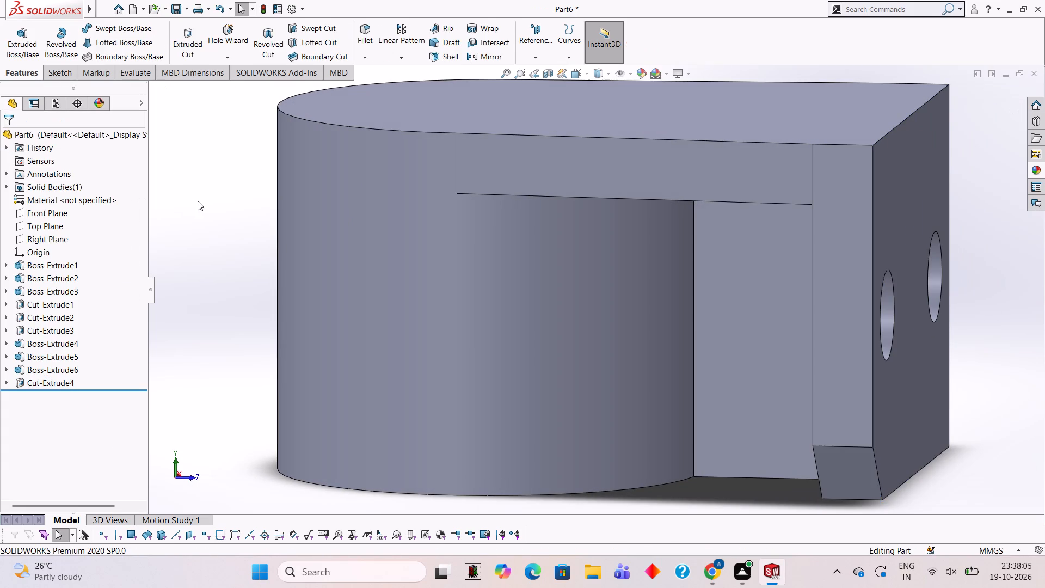
On the plate's outer face, sketch two 15 mm diameter circles centred on the two existing holes.
{"action": "middle_click_drag", "start_coordinate": [214, 208], "coordinate": [282, 213]}
{"action": "middle_click_drag", "start_coordinate": [833, 288], "coordinate": [657, 260]}
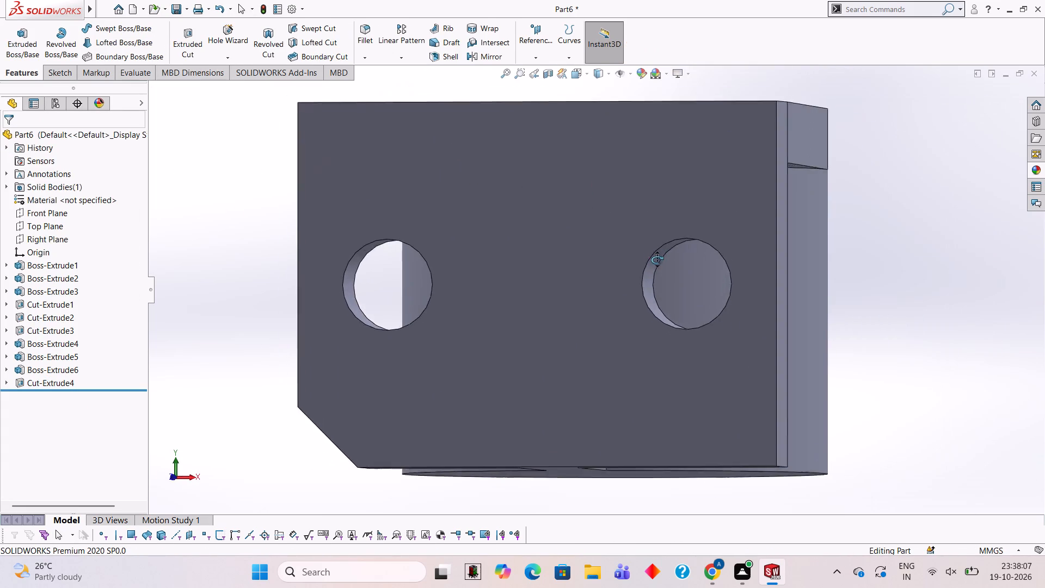
{"action": "middle_click_drag", "start_coordinate": [657, 260], "coordinate": [668, 255]}
{"action": "left_click", "coordinate": [543, 260]}
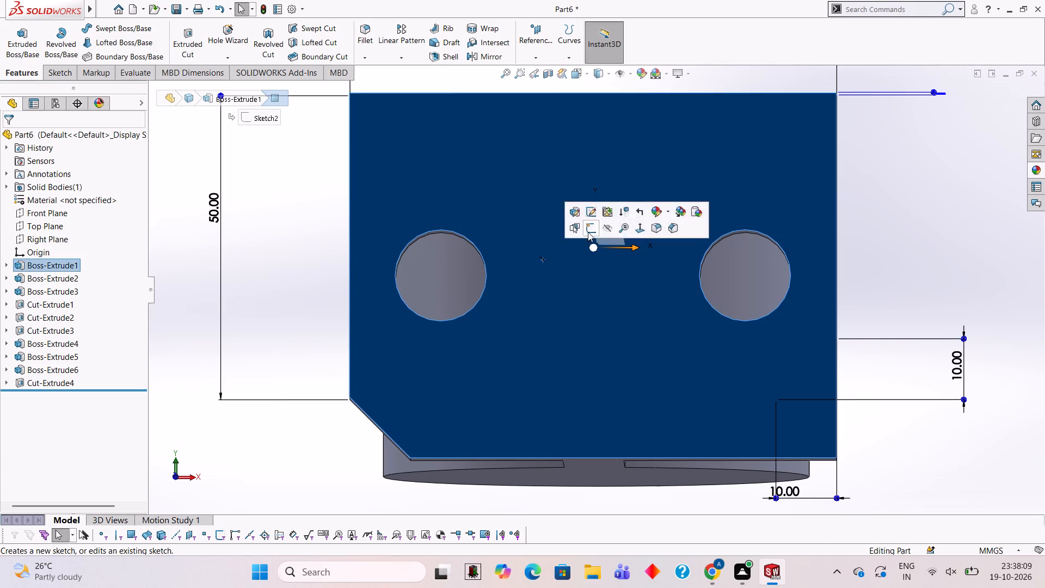
{"action": "left_click", "coordinate": [591, 226]}
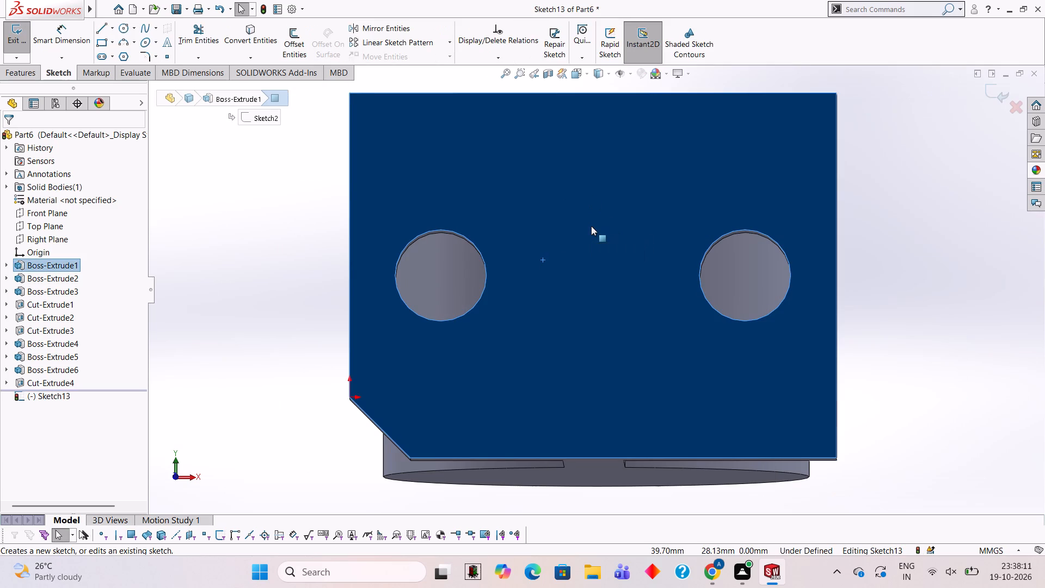
{"action": "key", "text": "ctrl+8"}
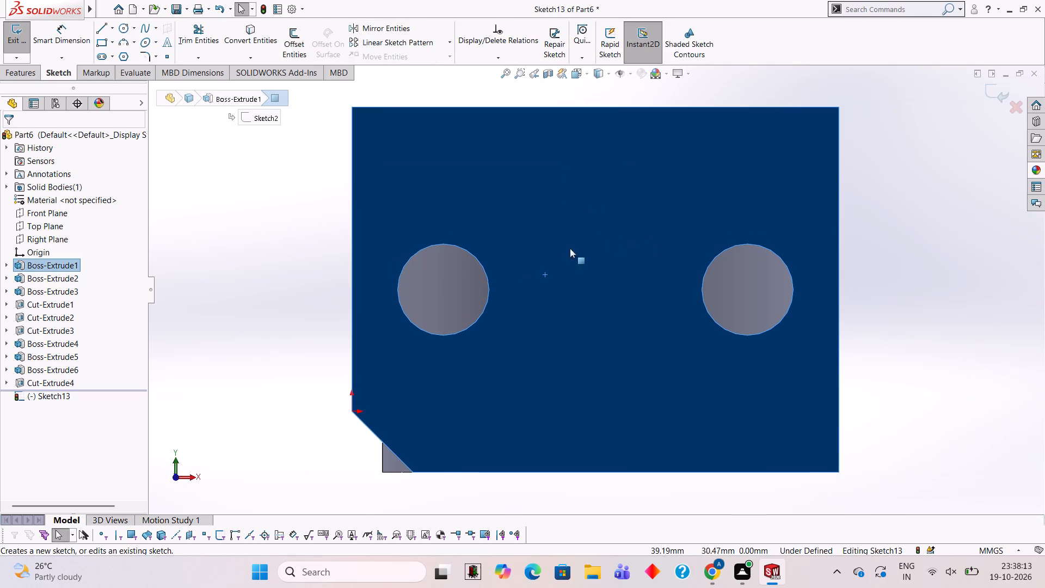
{"action": "left_click", "coordinate": [124, 27]}
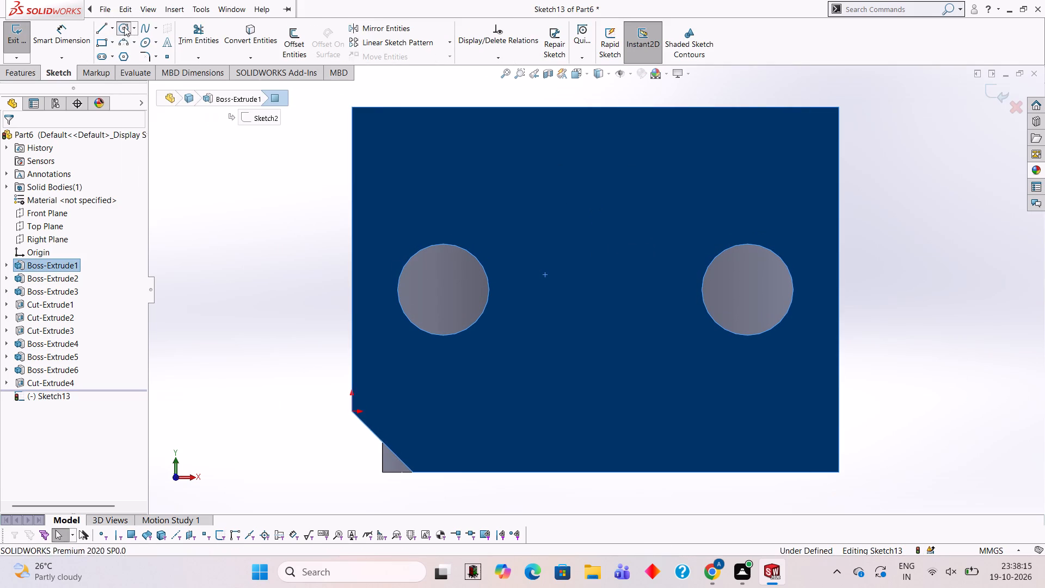
{"action": "left_click", "coordinate": [442, 289]}
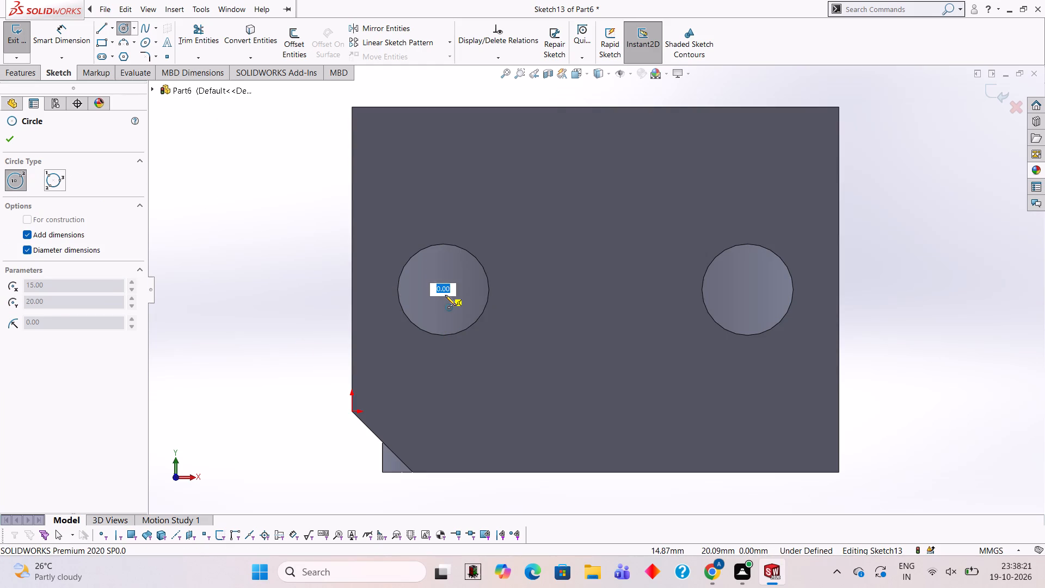
{"action": "type", "text": "15"}
{"action": "key", "text": "Return"}
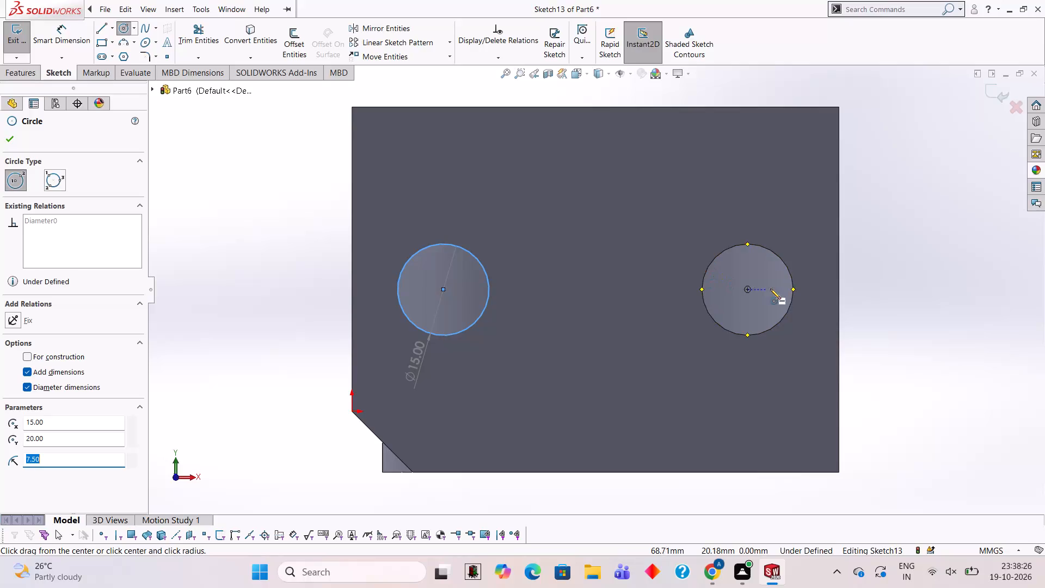
{"action": "left_click", "coordinate": [748, 290]}
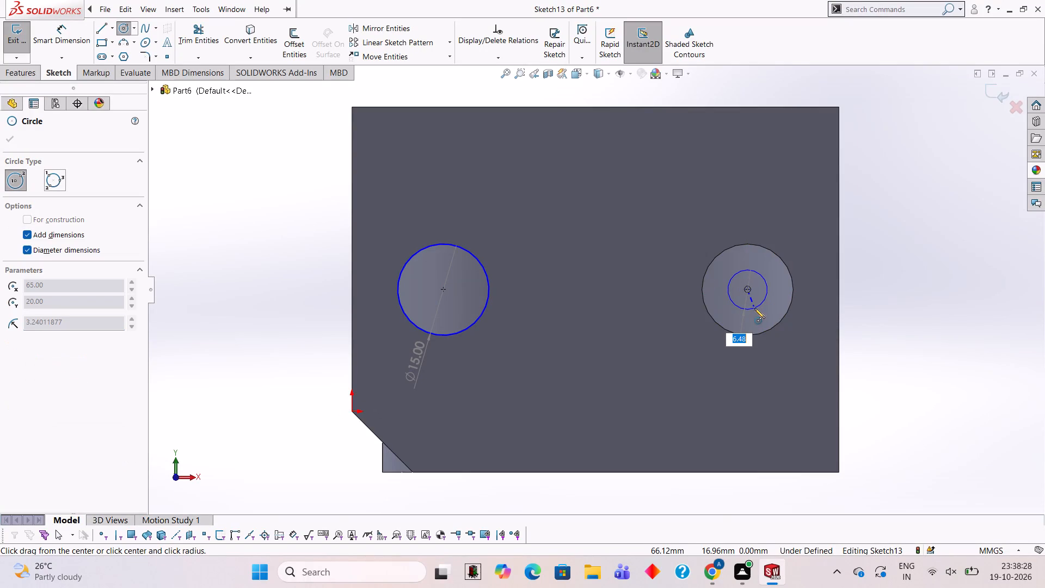
{"action": "type", "text": "15"}
{"action": "key", "text": "Return"}
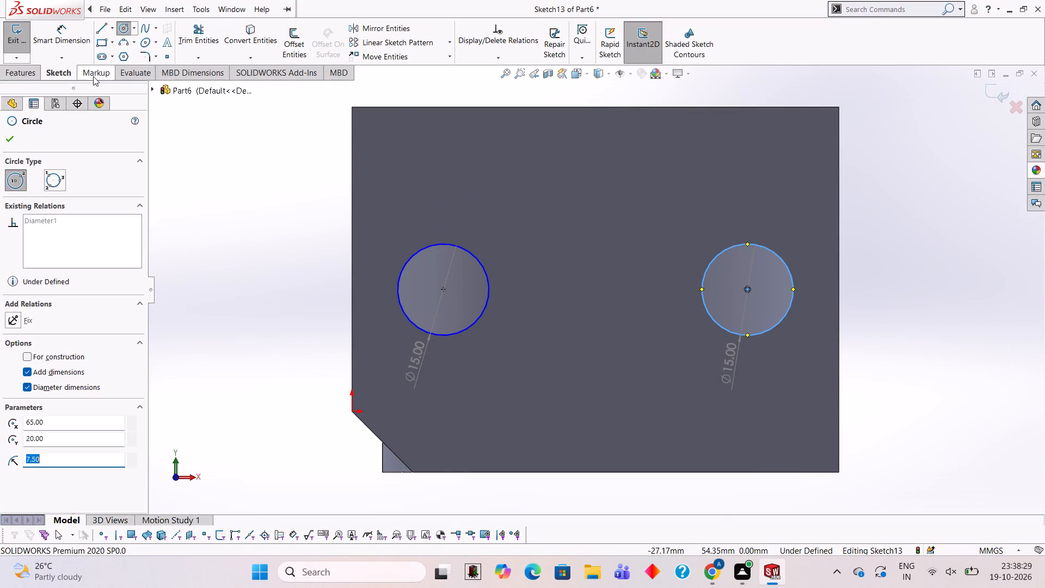
Extrude both circles 10 mm in the reversed direction, merged with the plate, to fill the two holes.
{"action": "left_click", "coordinate": [11, 77]}
{"action": "left_click", "coordinate": [15, 59]}
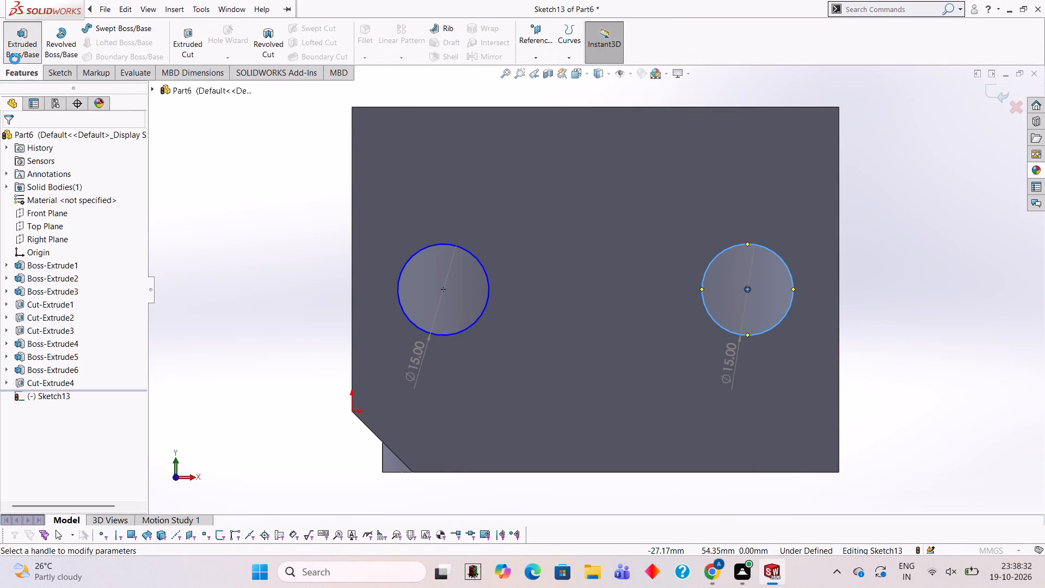
{"action": "middle_click_drag", "start_coordinate": [232, 136], "coordinate": [310, 183]}
{"action": "left_click", "coordinate": [13, 215]}
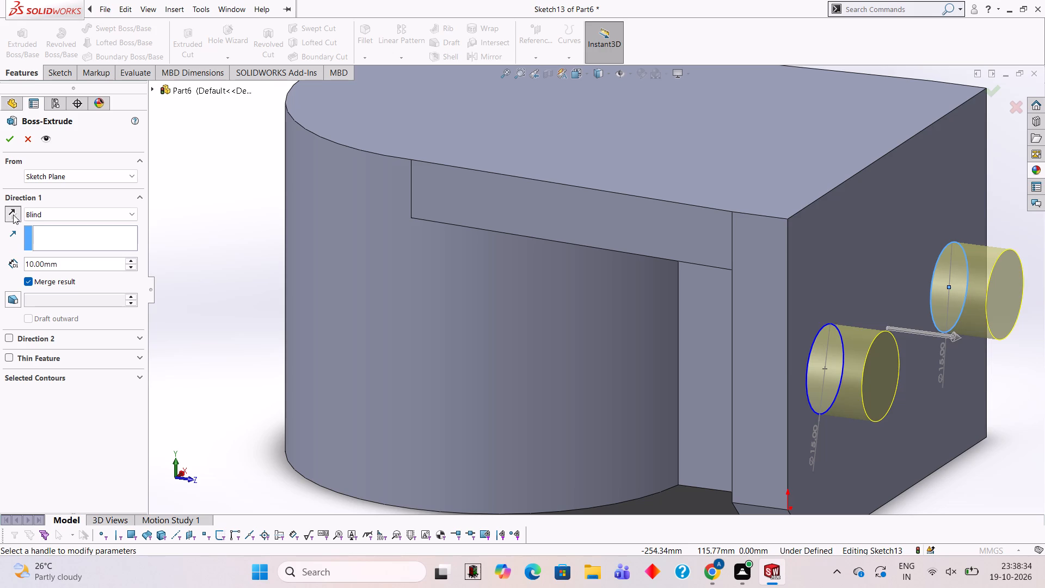
{"action": "left_click", "coordinate": [10, 143]}
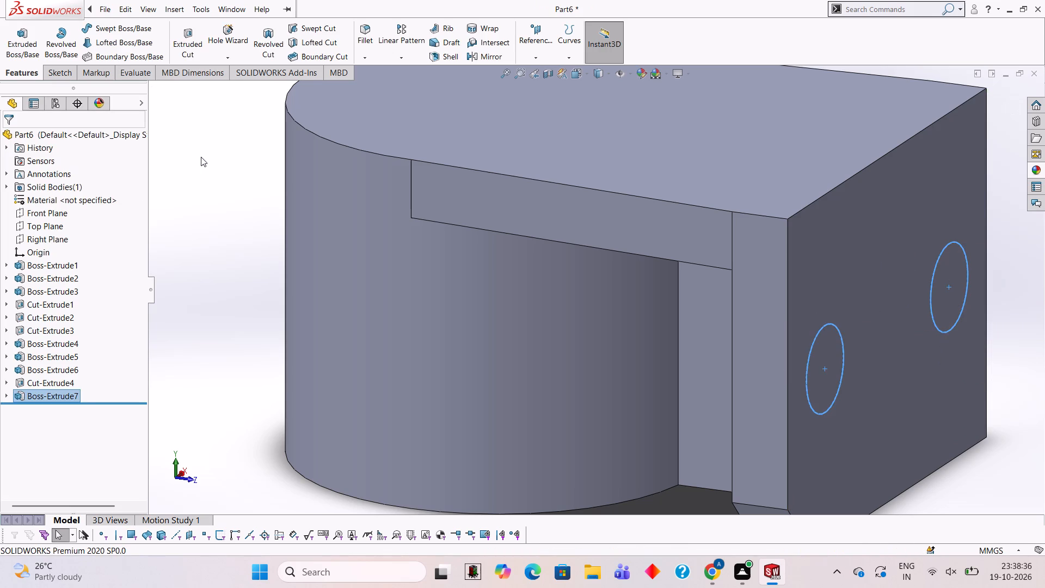
{"action": "left_click", "coordinate": [201, 157]}
Examine the filled plate, its bevelled corner and the cylinder from several sides.
{"action": "middle_click_drag", "start_coordinate": [251, 154], "coordinate": [353, 185]}
{"action": "scroll", "coordinate": [259, 155], "scroll_direction": "down", "scroll_amount": 1}
{"action": "scroll", "coordinate": [353, 184], "scroll_direction": "up", "scroll_amount": 1}
{"action": "middle_click_drag", "start_coordinate": [666, 248], "coordinate": [522, 168]}
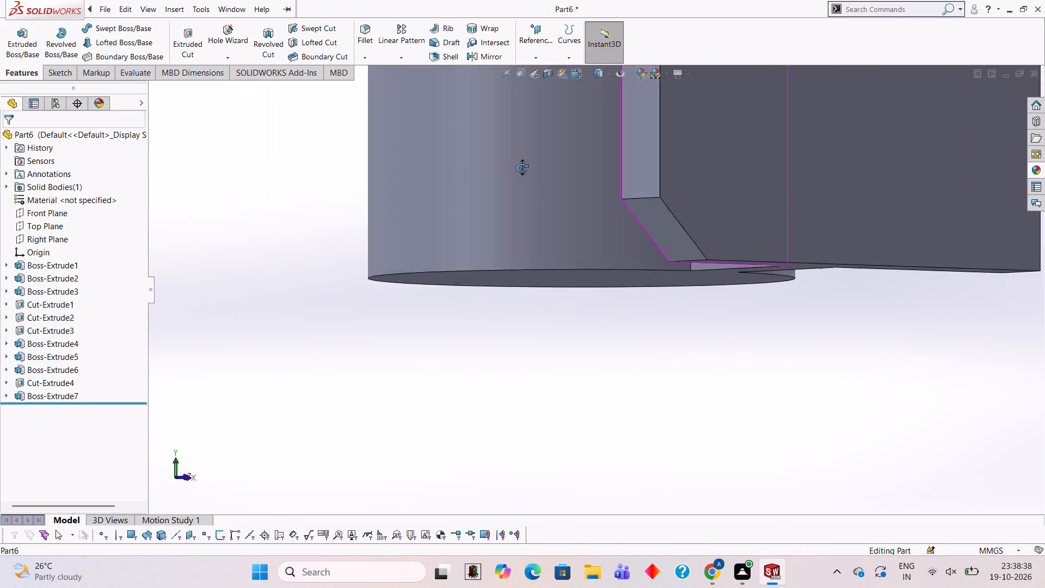
{"action": "middle_click_drag", "start_coordinate": [522, 168], "coordinate": [536, 166]}
{"action": "scroll", "coordinate": [557, 162], "scroll_direction": "up", "scroll_amount": 4}
{"action": "middle_click_drag", "start_coordinate": [662, 216], "coordinate": [740, 236]}
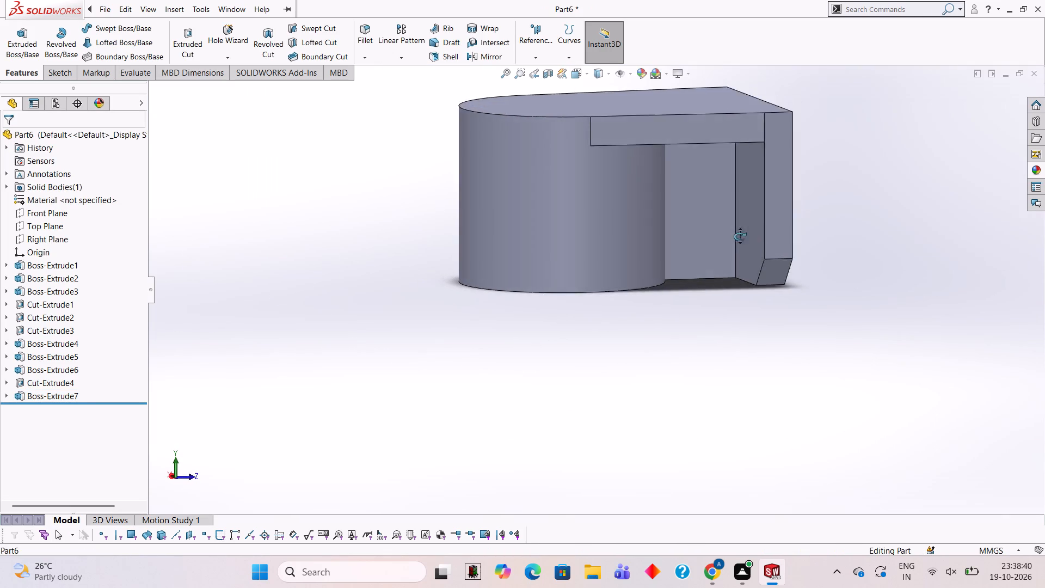
{"action": "middle_click_drag", "start_coordinate": [740, 236], "coordinate": [644, 234]}
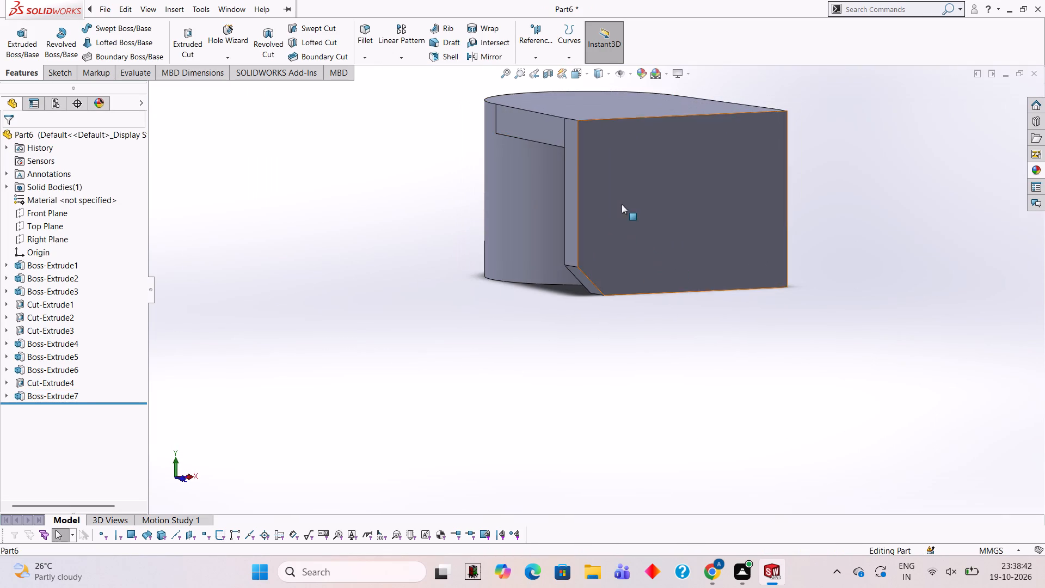
On the plate's outer face, sketch two 15 mm diameter circles, about 13.5 mm and 65 mm across from the origin.
{"action": "left_click", "coordinate": [622, 204]}
{"action": "left_click", "coordinate": [672, 176]}
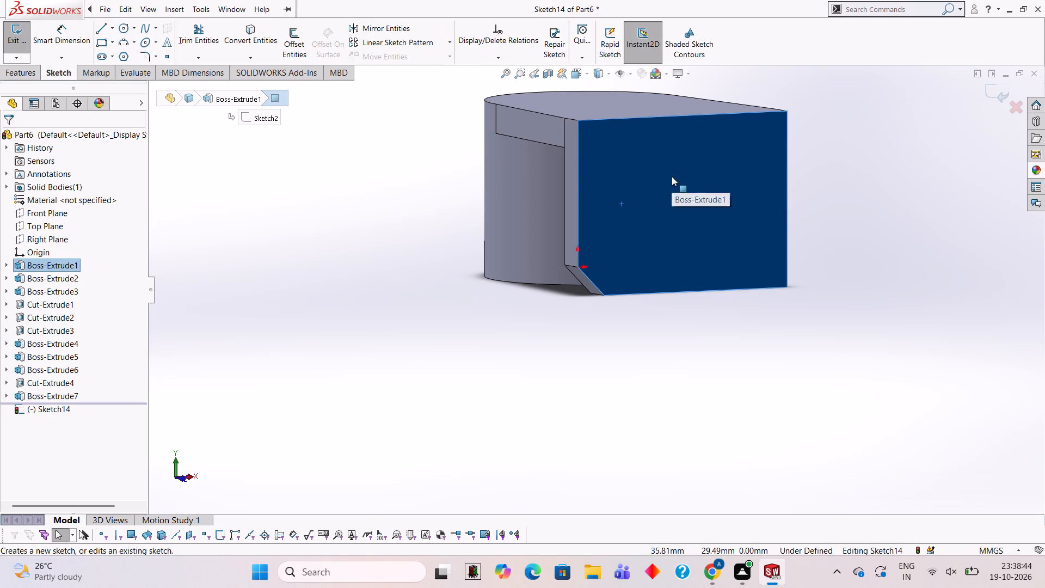
{"action": "key", "text": "ctrl+8"}
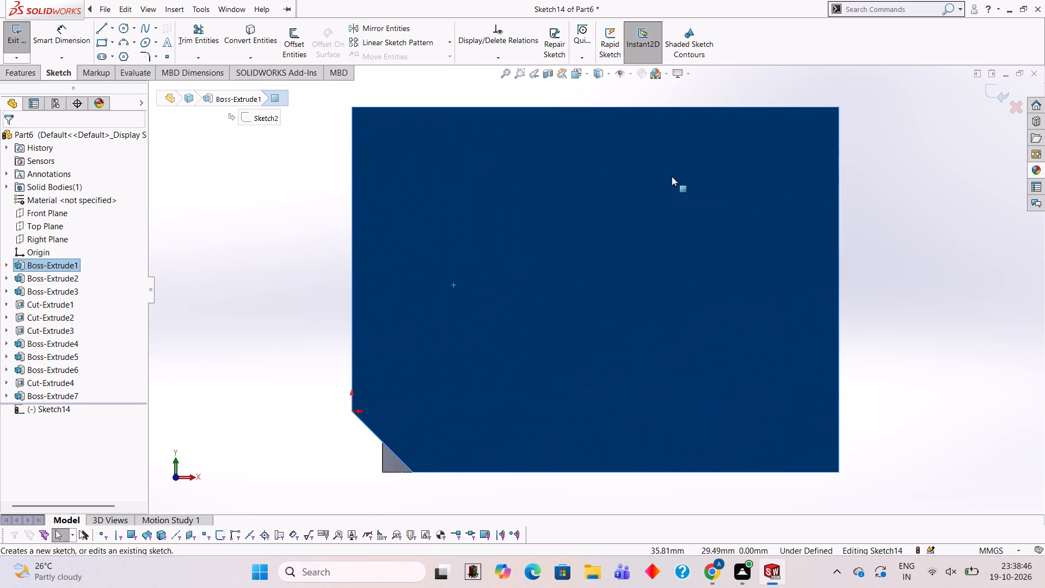
{"action": "left_click", "coordinate": [122, 28]}
{"action": "left_click", "coordinate": [434, 309]}
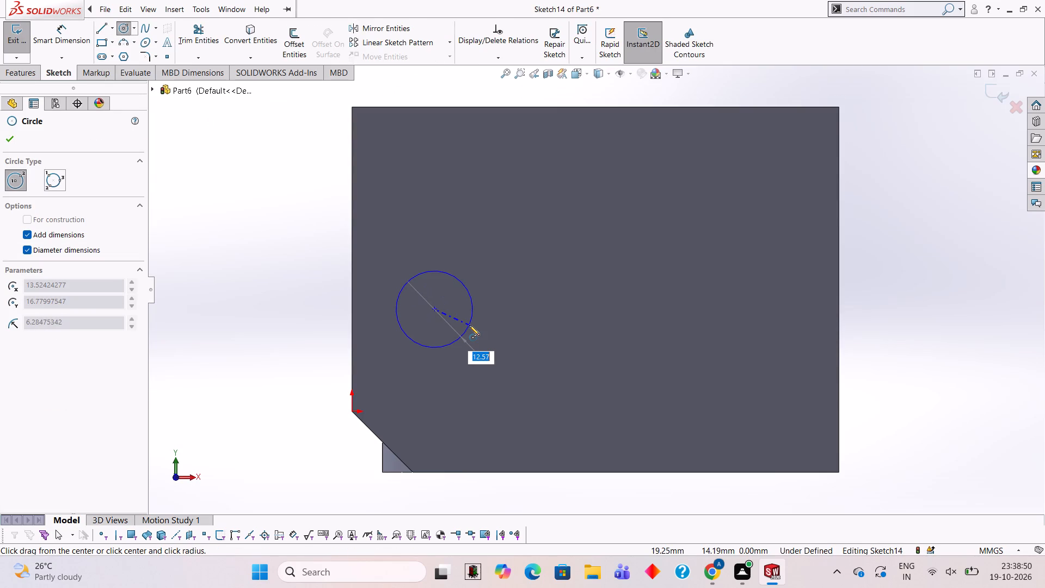
{"action": "type", "text": "15"}
{"action": "key", "text": "Return"}
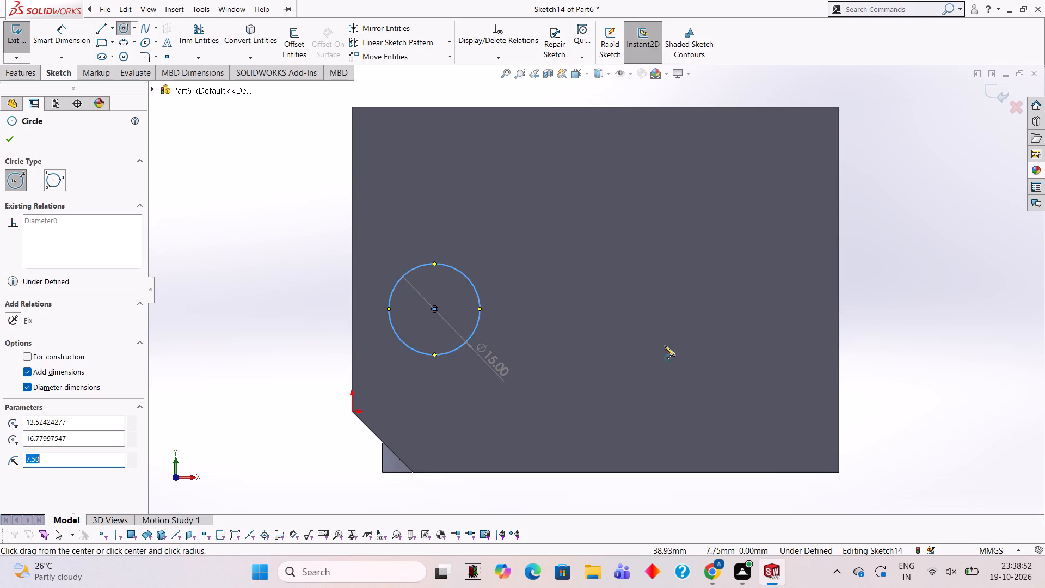
{"action": "left_click", "coordinate": [746, 316]}
{"action": "type", "text": "15"}
{"action": "key", "text": "Return"}
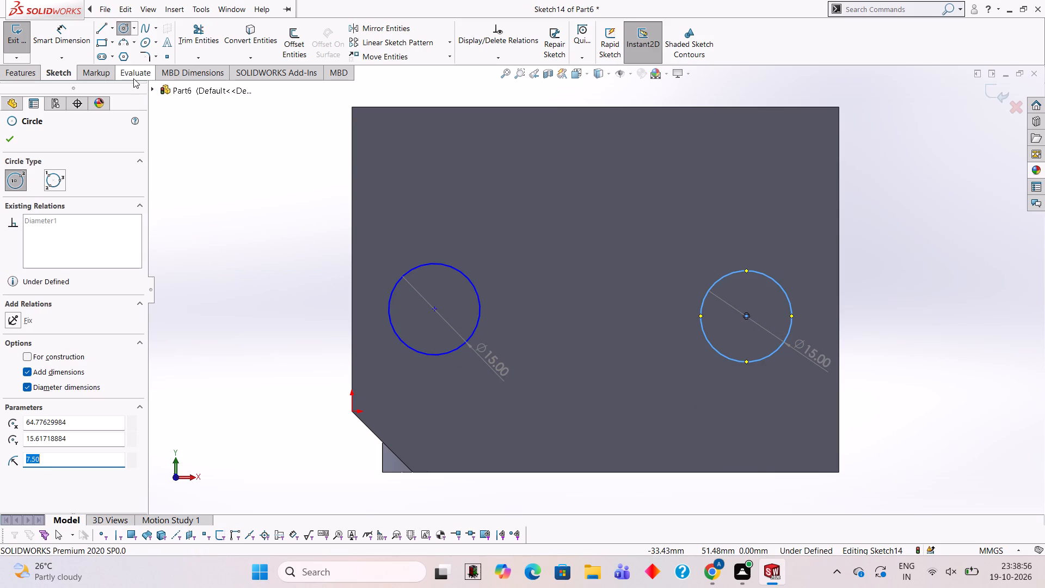
Dimension the centre of the circle near the bevel 15 mm from the plate's adjacent side edge and 20 mm from its bottom edge.
{"action": "left_click", "coordinate": [80, 37]}
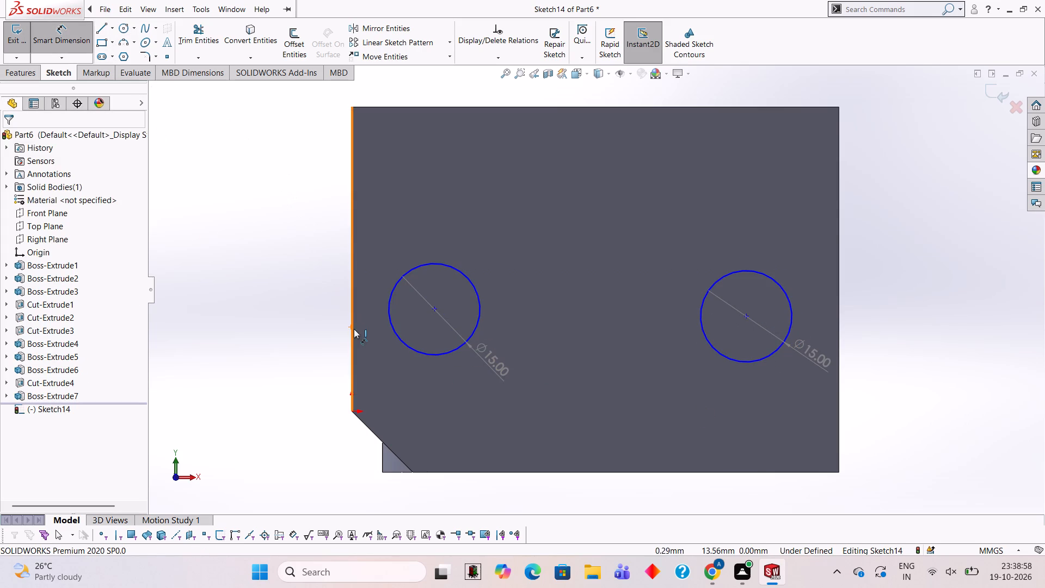
{"action": "left_click", "coordinate": [354, 328]}
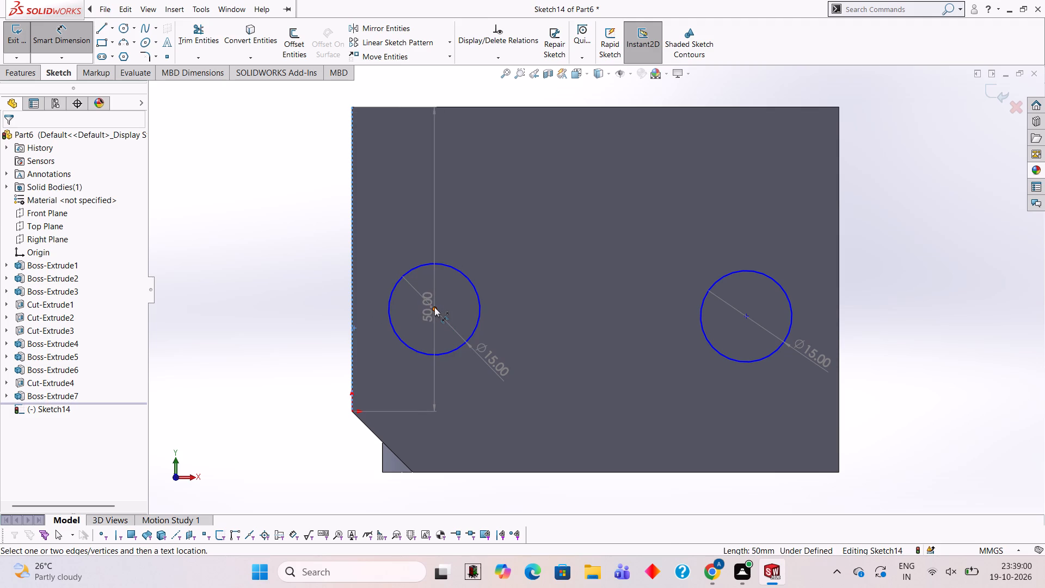
{"action": "left_click", "coordinate": [434, 307]}
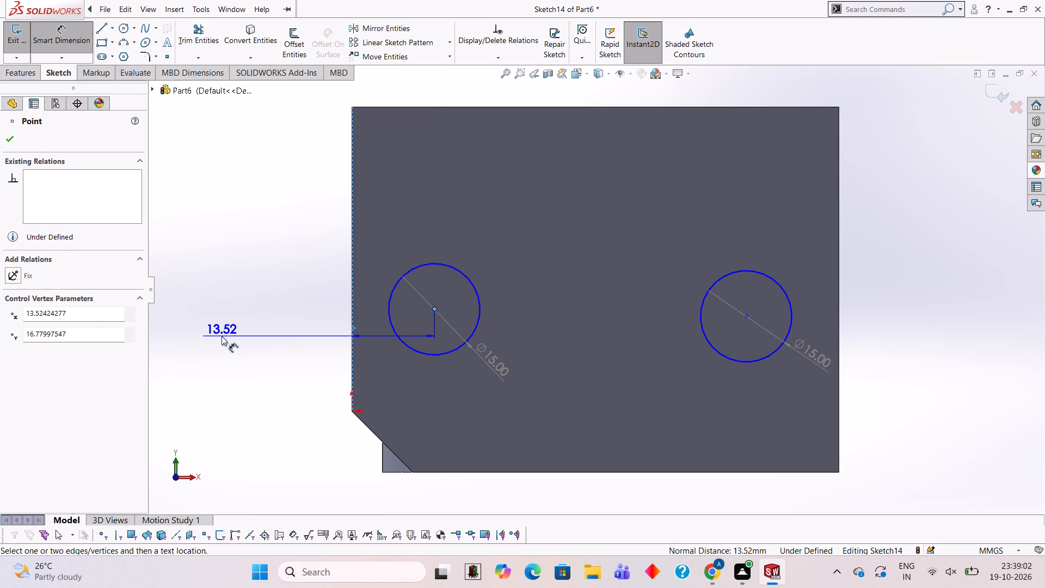
{"action": "left_click", "coordinate": [222, 336]}
{"action": "type", "text": "15"}
{"action": "key", "text": "Return"}
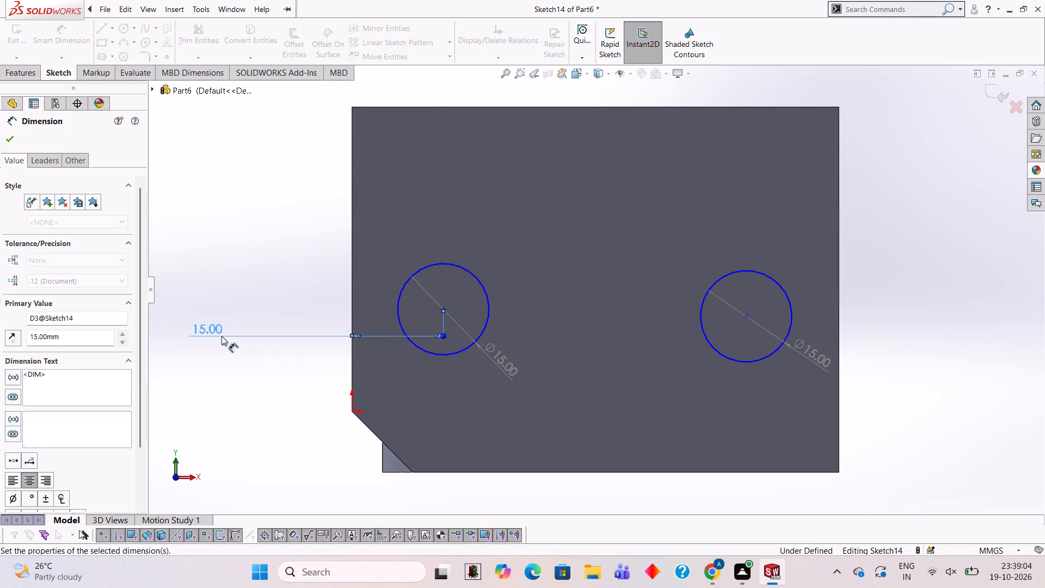
{"action": "left_click", "coordinate": [443, 307]}
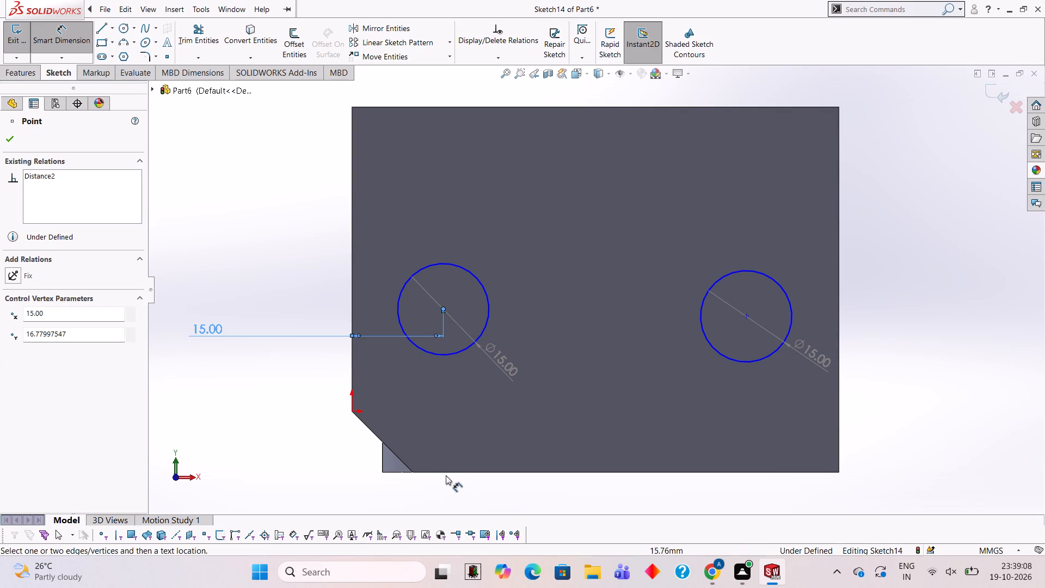
{"action": "left_click", "coordinate": [449, 473]}
{"action": "left_click", "coordinate": [240, 413]}
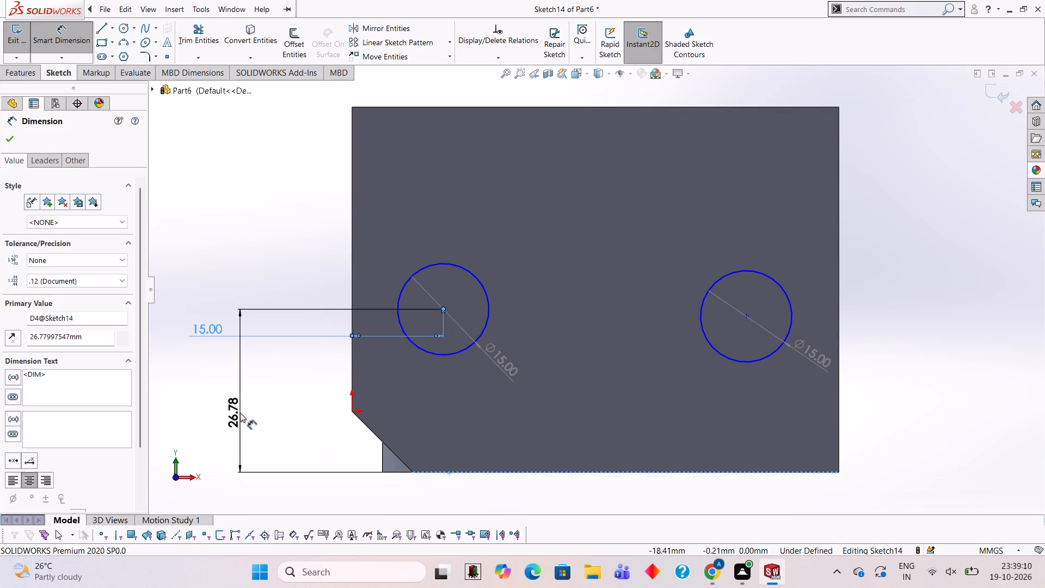
{"action": "type", "text": "20"}
{"action": "key", "text": "Return"}
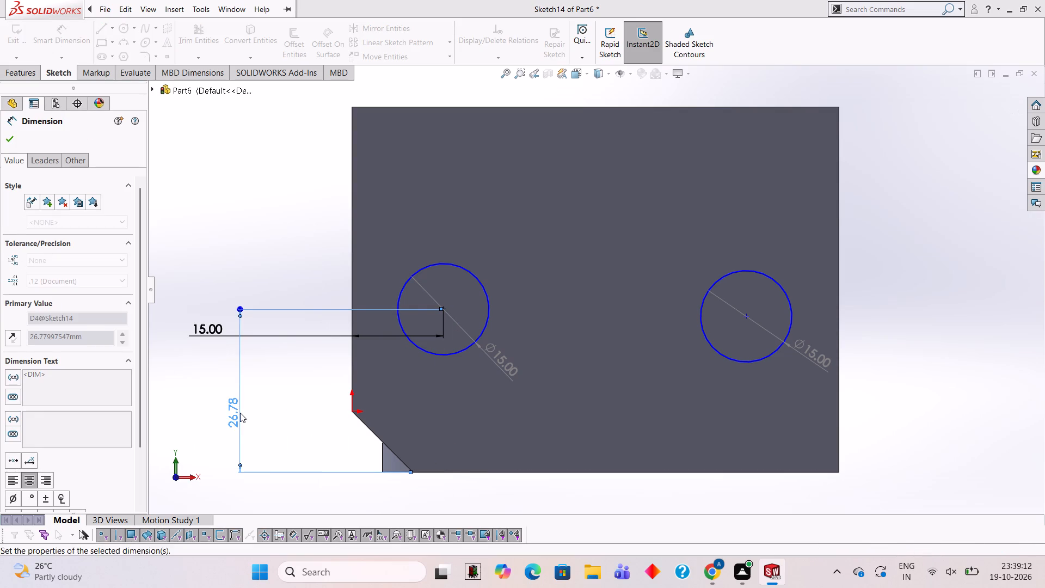
Examine the positions of the two sketched circles relative to the cylinder and plate from several sides.
{"action": "scroll", "coordinate": [336, 328], "scroll_direction": "down", "scroll_amount": 1}
{"action": "middle_click_drag", "start_coordinate": [303, 272], "coordinate": [466, 272]}
{"action": "scroll", "coordinate": [611, 305], "scroll_direction": "up", "scroll_amount": 2}
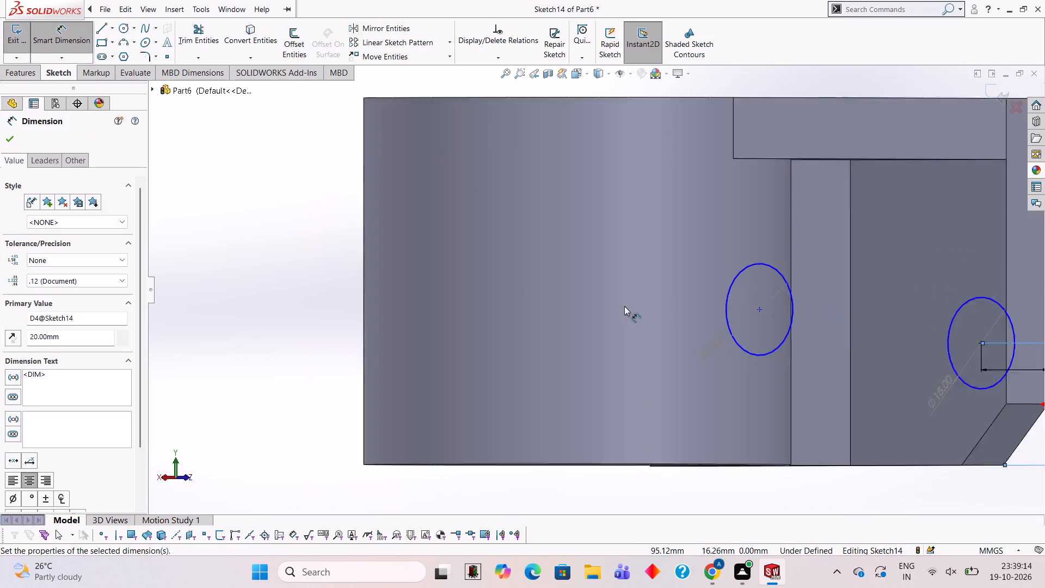
{"action": "scroll", "coordinate": [624, 306], "scroll_direction": "up", "scroll_amount": 1}
{"action": "middle_click_drag", "start_coordinate": [637, 309], "coordinate": [684, 301]}
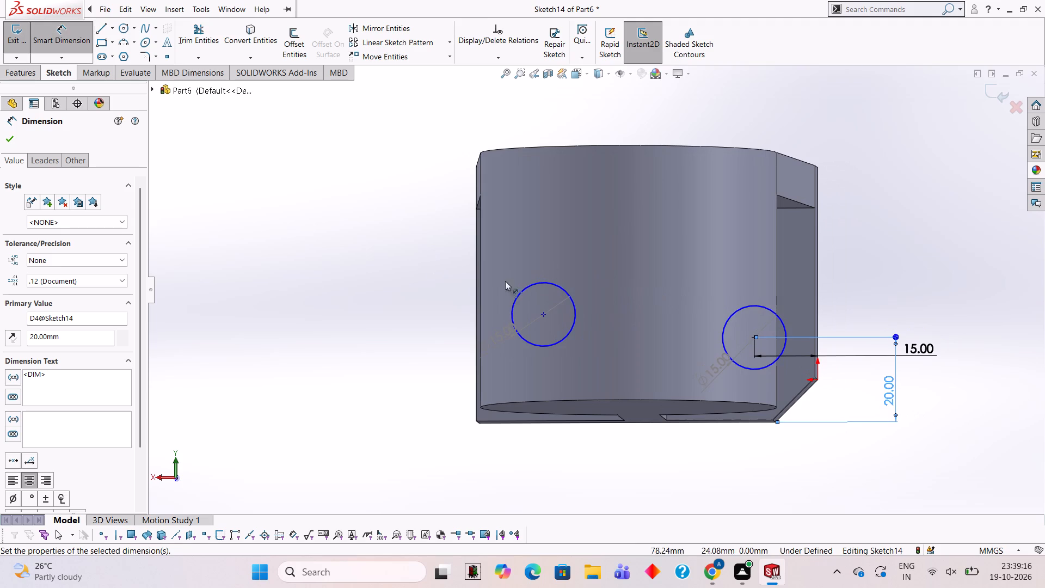
{"action": "middle_click_drag", "start_coordinate": [642, 276], "coordinate": [452, 308]}
{"action": "scroll", "coordinate": [626, 353], "scroll_direction": "up", "scroll_amount": 1}
{"action": "middle_click_drag", "start_coordinate": [591, 310], "coordinate": [588, 304]}
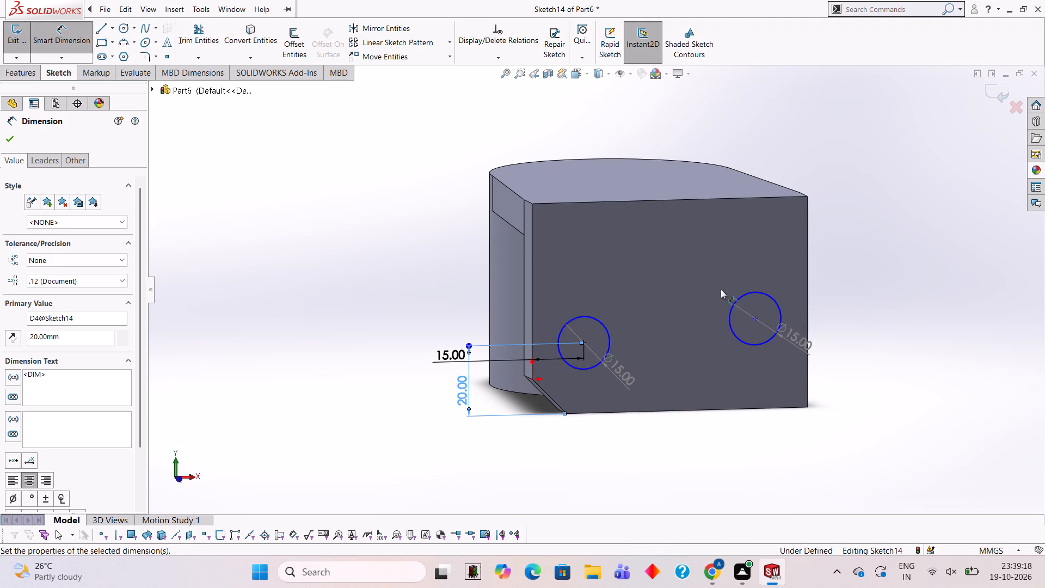
Dimension the centre of the circle farther from the bevel 15 mm from the plate's nearest side edge.
{"action": "key", "text": "ctrl+8"}
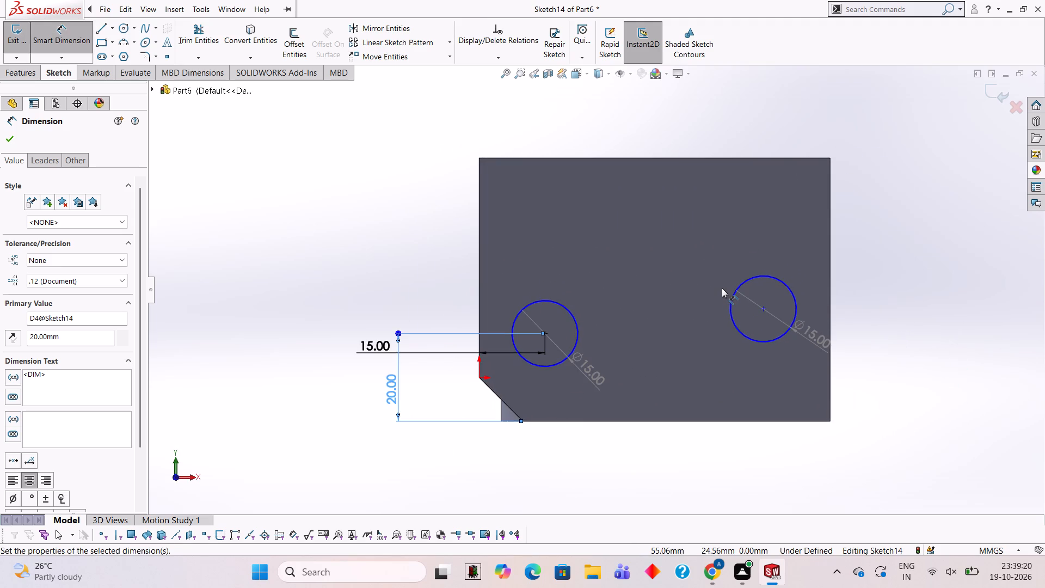
{"action": "scroll", "coordinate": [895, 334], "scroll_direction": "down", "scroll_amount": 2}
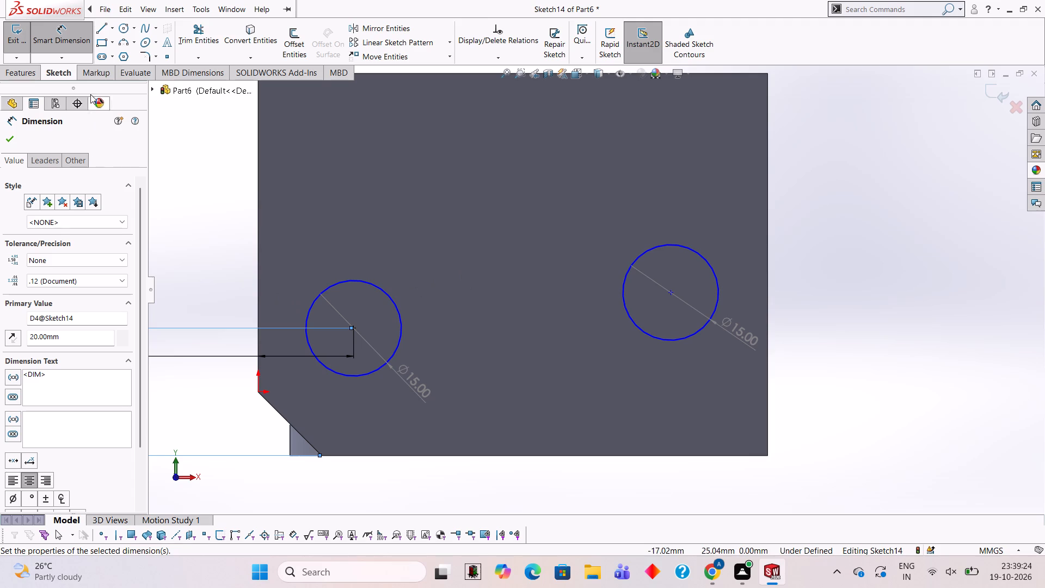
{"action": "left_click", "coordinate": [669, 290]}
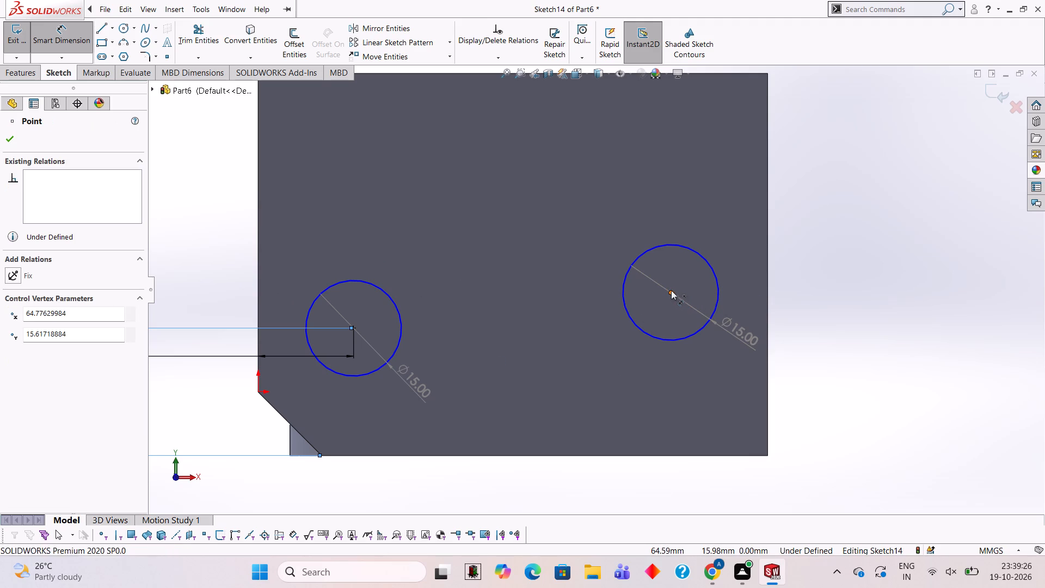
{"action": "left_click", "coordinate": [767, 289]}
{"action": "left_click", "coordinate": [887, 290]}
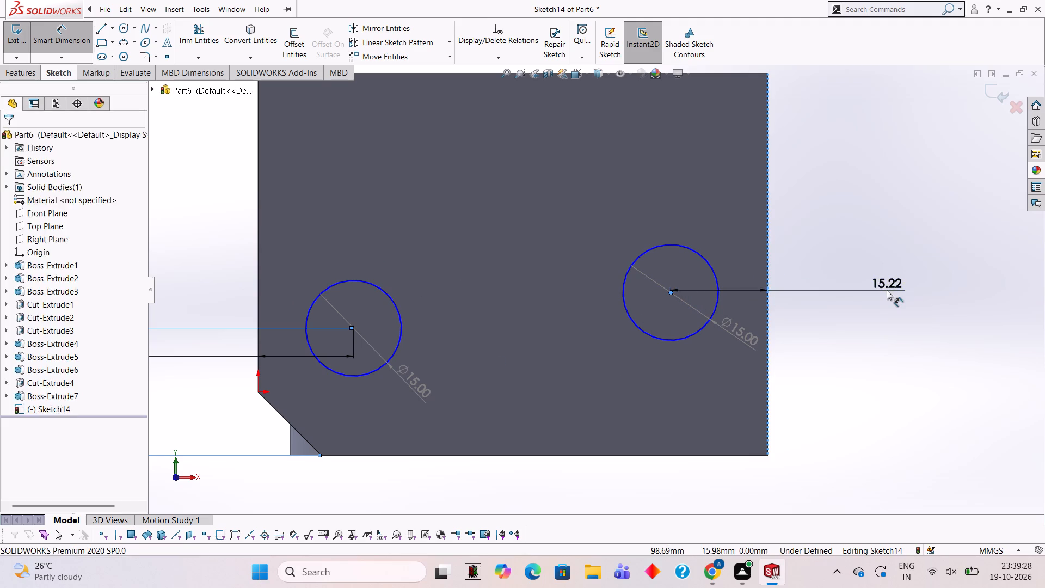
{"action": "type", "text": "15"}
{"action": "key", "text": "Return"}
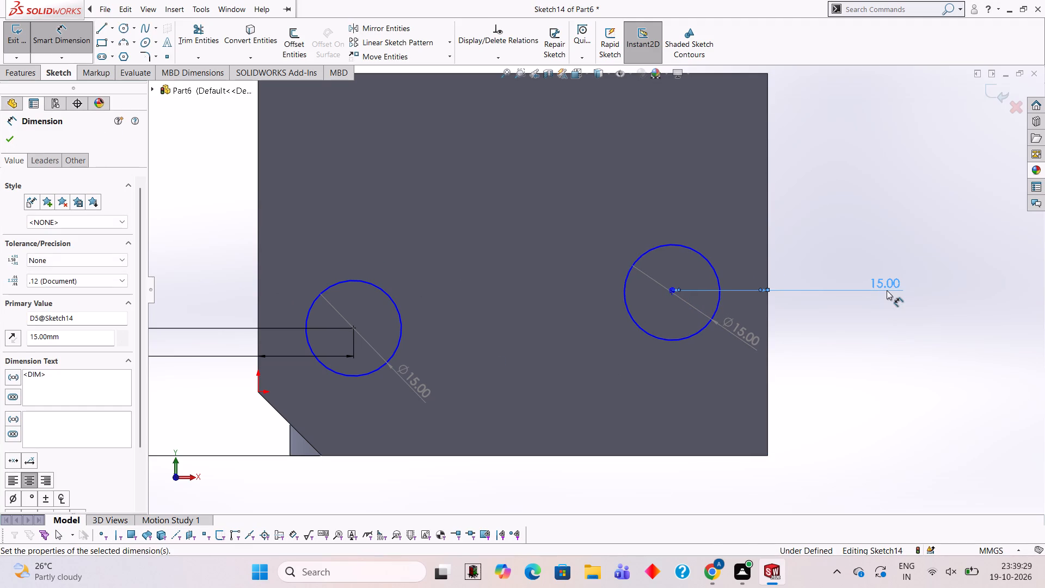
Dimension the centre of the circle farther from the bevel 20 mm from the plate's bottom edge.
{"action": "left_click", "coordinate": [671, 288]}
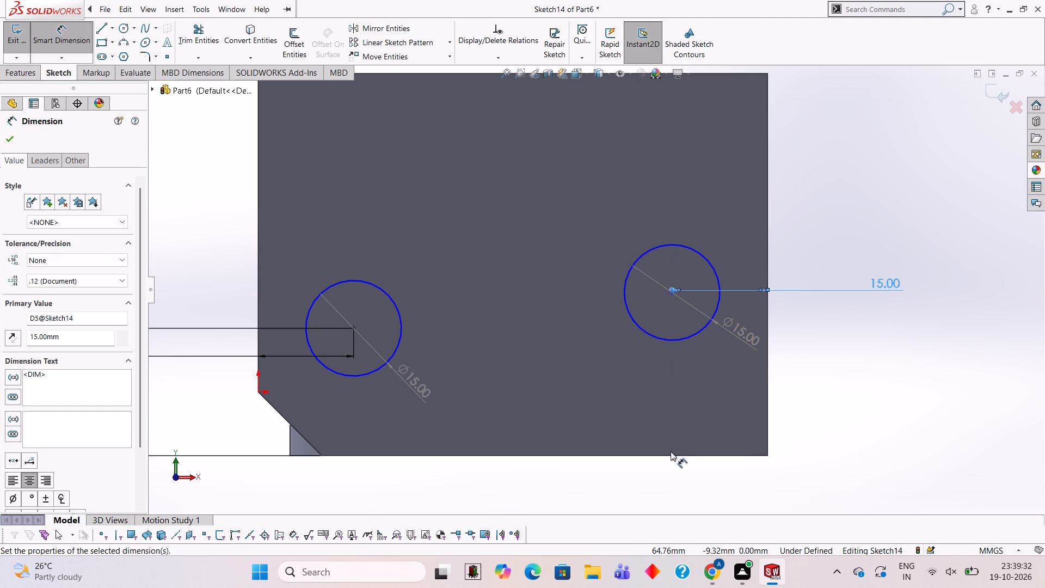
{"action": "left_click", "coordinate": [673, 455]}
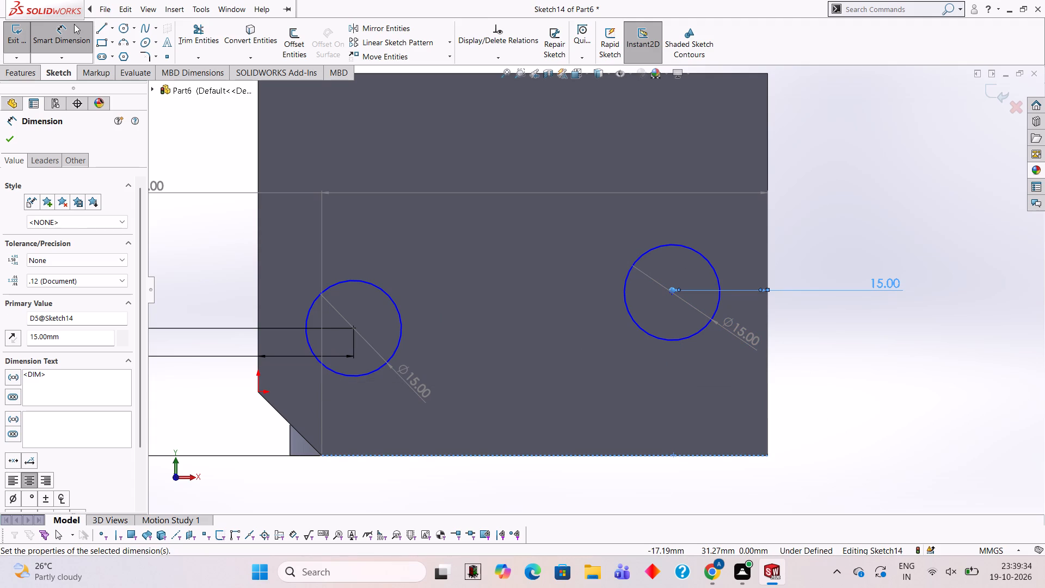
{"action": "left_click", "coordinate": [75, 26]}
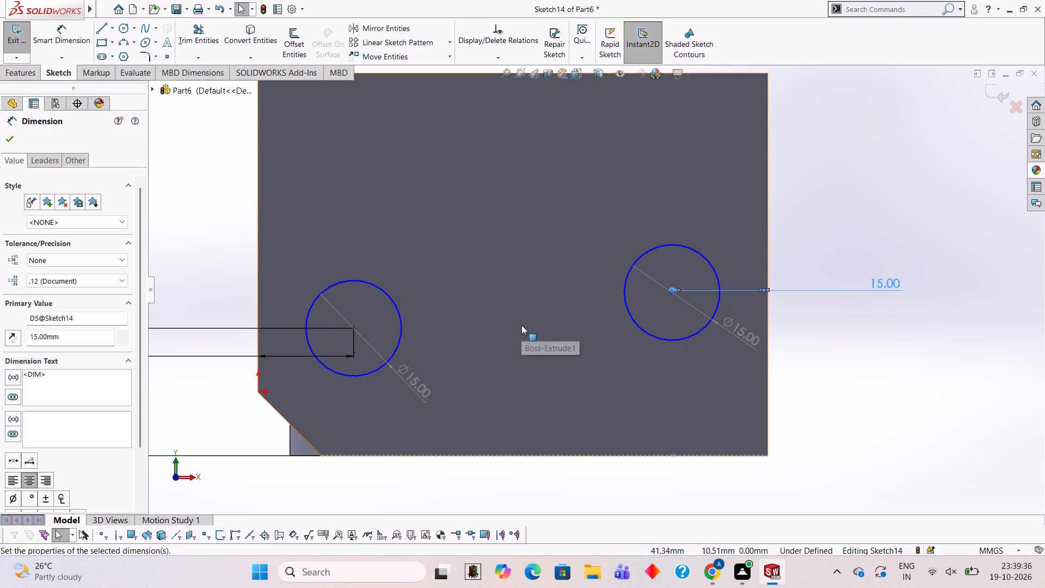
{"action": "left_click", "coordinate": [673, 294]}
{"action": "left_click", "coordinate": [673, 456]}
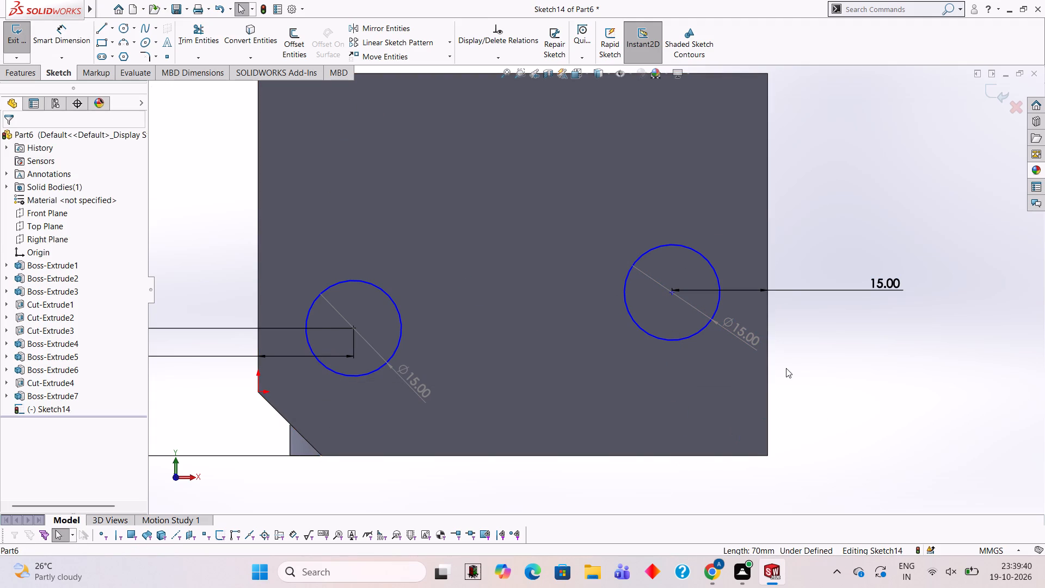
{"action": "left_click", "coordinate": [34, 32]}
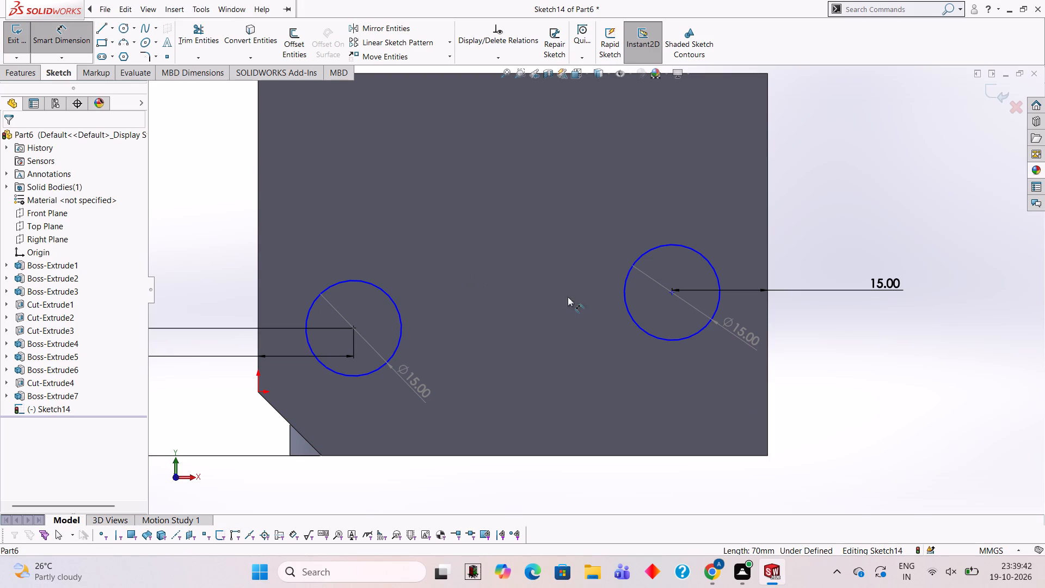
{"action": "left_click", "coordinate": [672, 292]}
{"action": "left_click", "coordinate": [673, 454]}
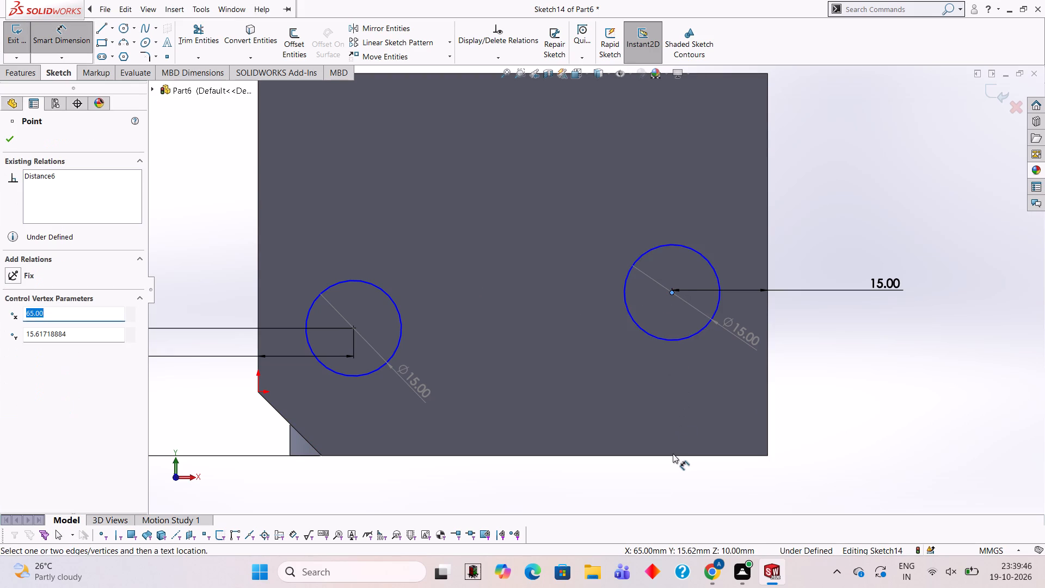
{"action": "left_click", "coordinate": [673, 455]}
{"action": "left_click", "coordinate": [842, 352]}
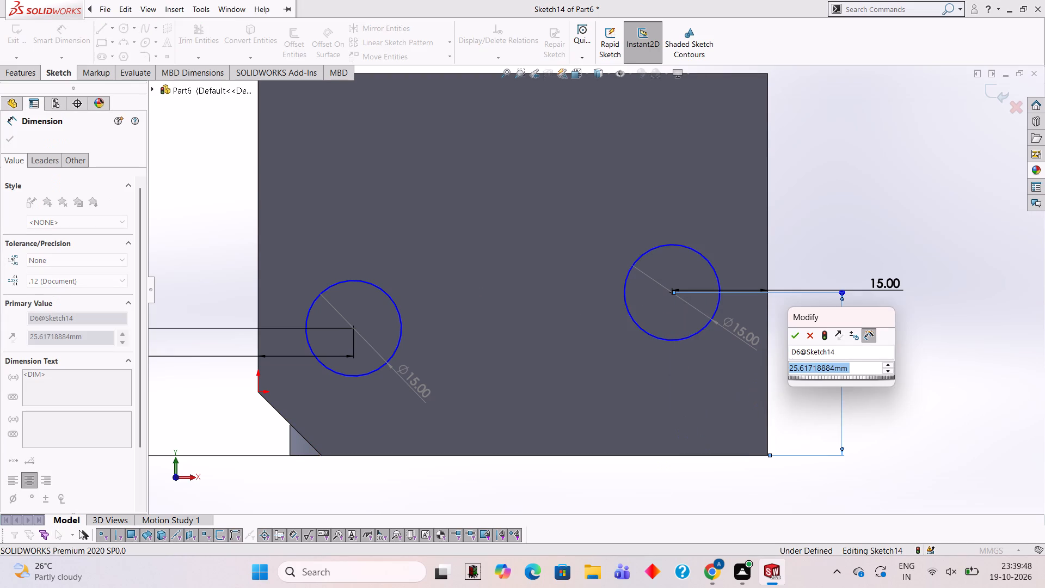
{"action": "type", "text": "20"}
{"action": "key", "text": "Return"}
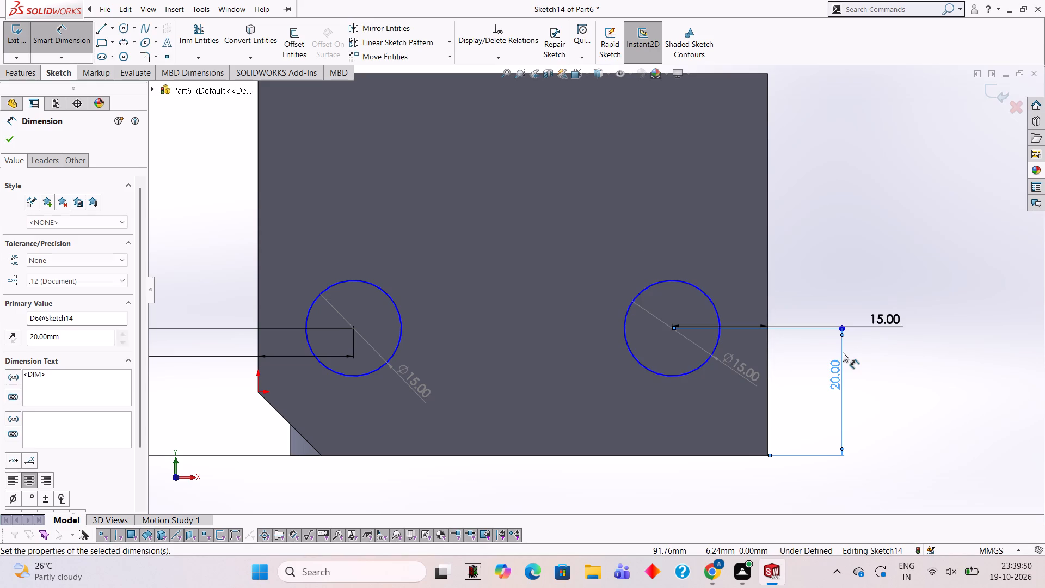
{"action": "left_click", "coordinate": [849, 248]}
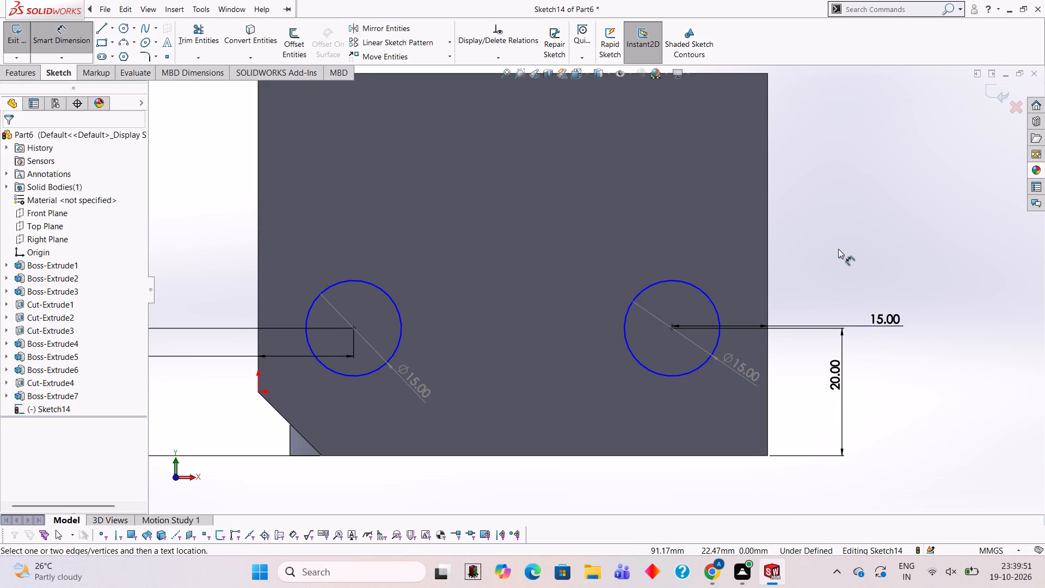
Cut-extrude both 15 mm circles to a blind depth of 10 mm into the plate.
{"action": "scroll", "coordinate": [726, 320], "scroll_direction": "down", "scroll_amount": 5}
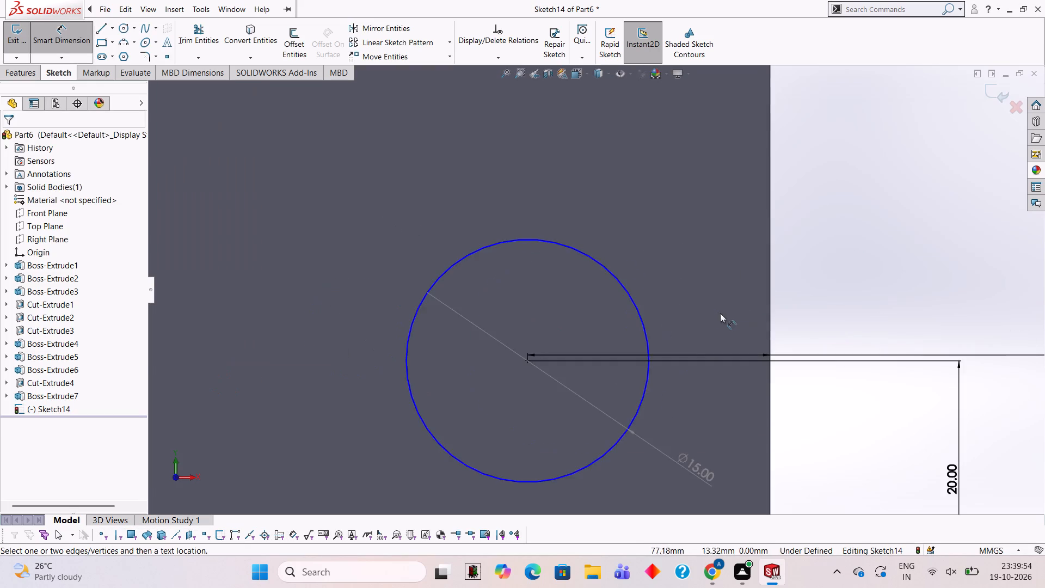
{"action": "scroll", "coordinate": [720, 313], "scroll_direction": "down", "scroll_amount": 4}
{"action": "scroll", "coordinate": [383, 357], "scroll_direction": "down", "scroll_amount": 2}
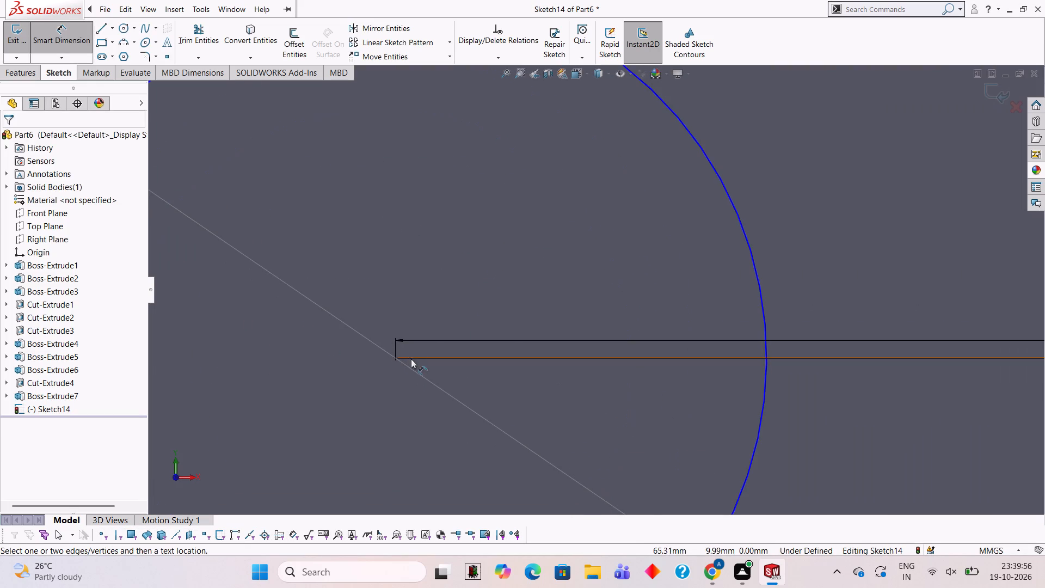
{"action": "scroll", "coordinate": [628, 320], "scroll_direction": "up", "scroll_amount": 4}
{"action": "scroll", "coordinate": [859, 337], "scroll_direction": "up", "scroll_amount": 3}
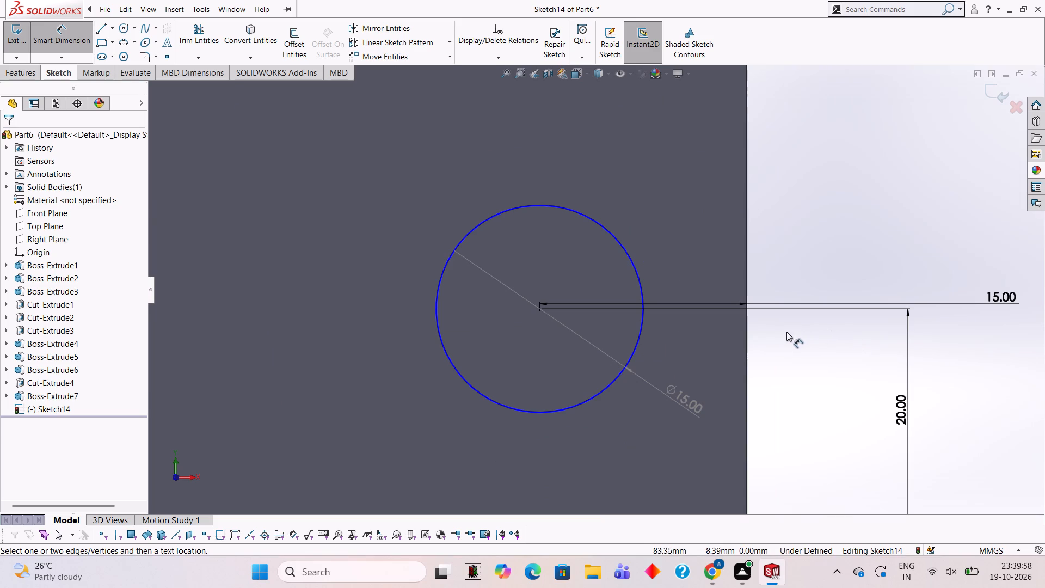
{"action": "scroll", "coordinate": [551, 307], "scroll_direction": "up", "scroll_amount": 3}
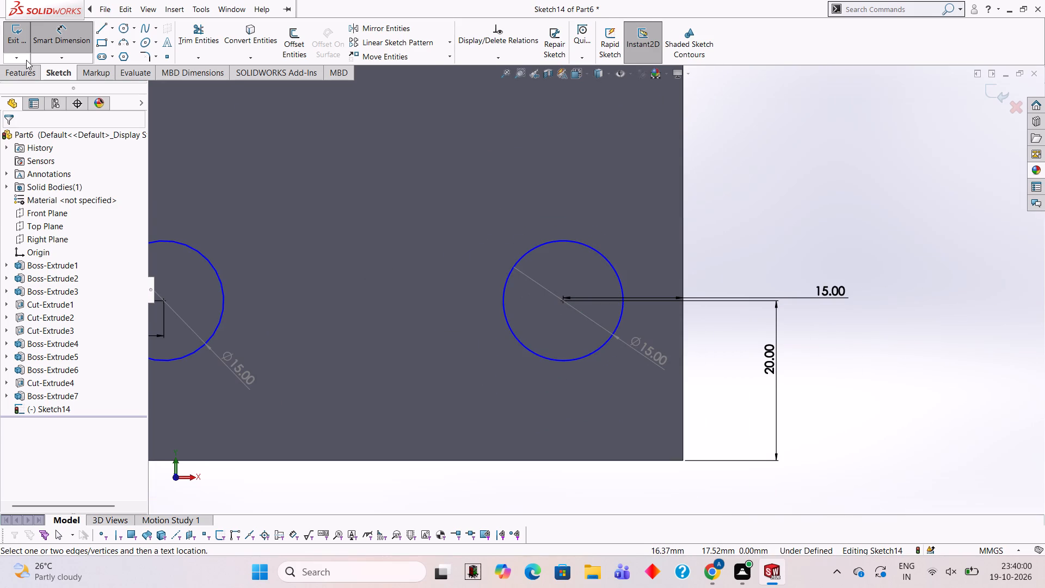
{"action": "left_click", "coordinate": [27, 67]}
{"action": "left_click", "coordinate": [30, 53]}
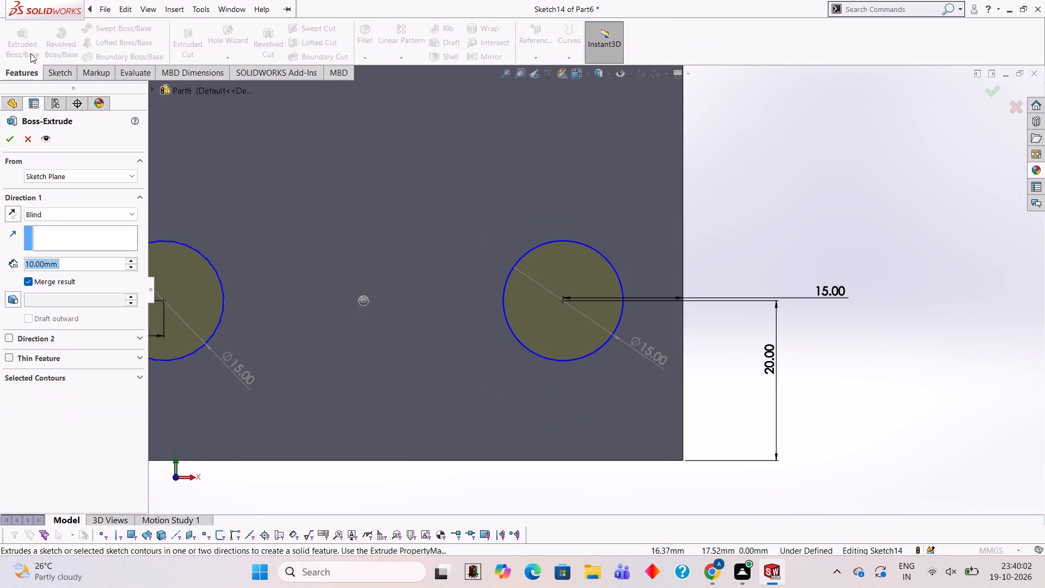
{"action": "left_click", "coordinate": [26, 145]}
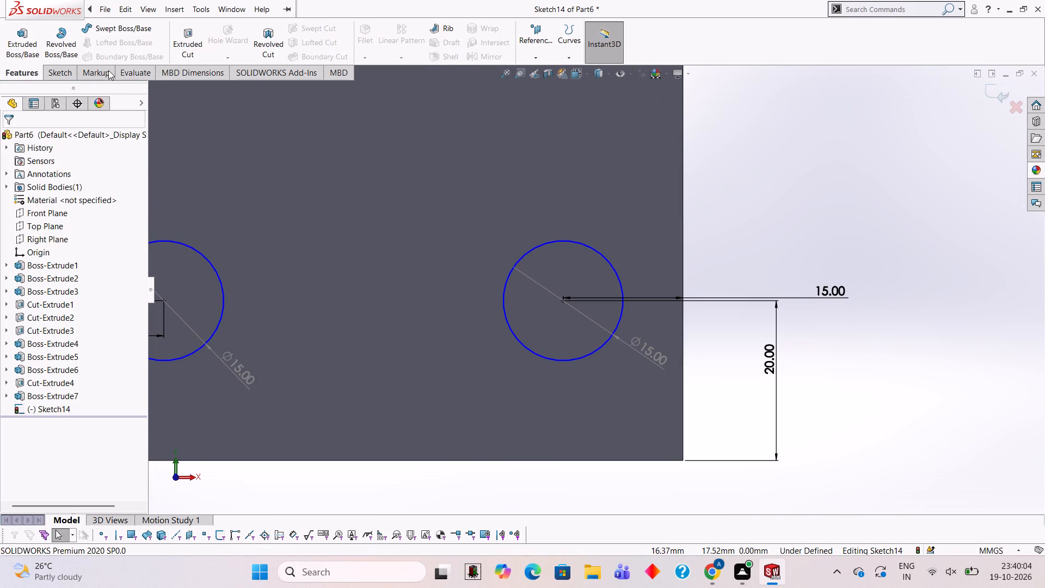
{"action": "left_click", "coordinate": [179, 42]}
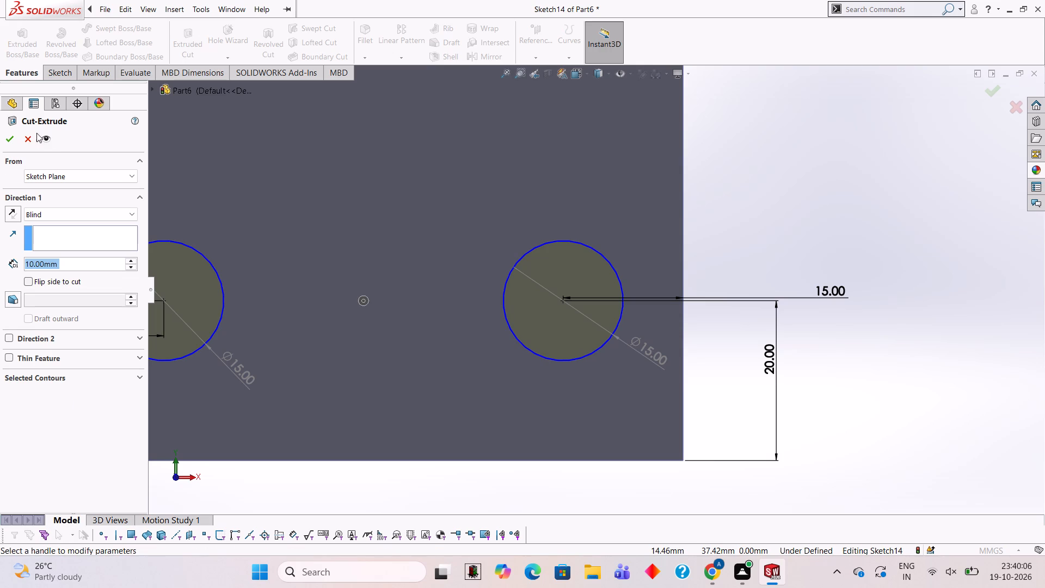
{"action": "left_click", "coordinate": [10, 135]}
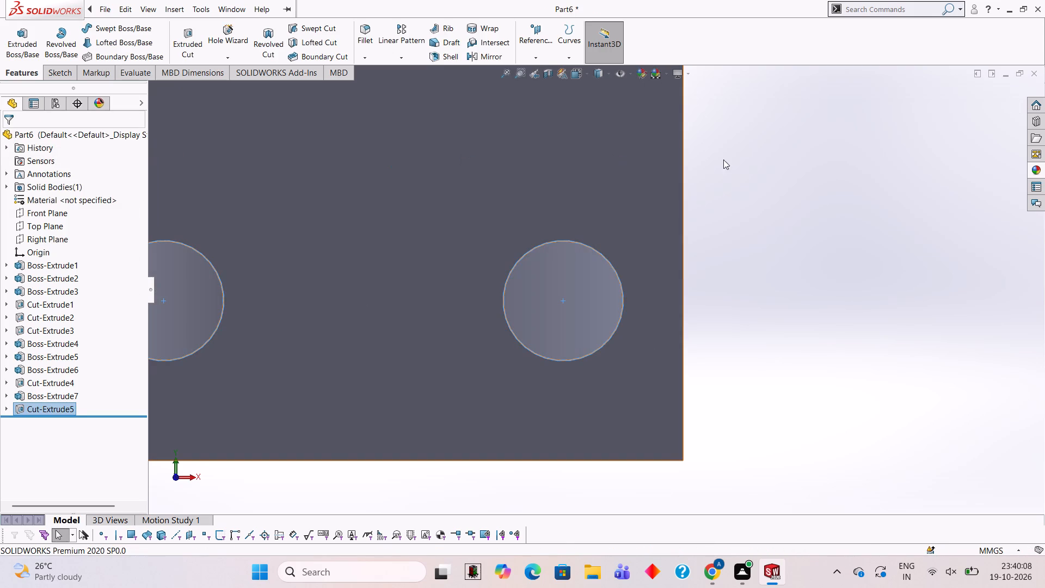
{"action": "left_click", "coordinate": [731, 160]}
Start a new sketch on the cylinder's bottom end face and view it face-on.
{"action": "scroll", "coordinate": [655, 207], "scroll_direction": "up", "scroll_amount": 2}
{"action": "middle_click_drag", "start_coordinate": [655, 207], "coordinate": [777, 222]}
{"action": "scroll", "coordinate": [692, 283], "scroll_direction": "up", "scroll_amount": 1}
{"action": "middle_click_drag", "start_coordinate": [783, 284], "coordinate": [806, 271]}
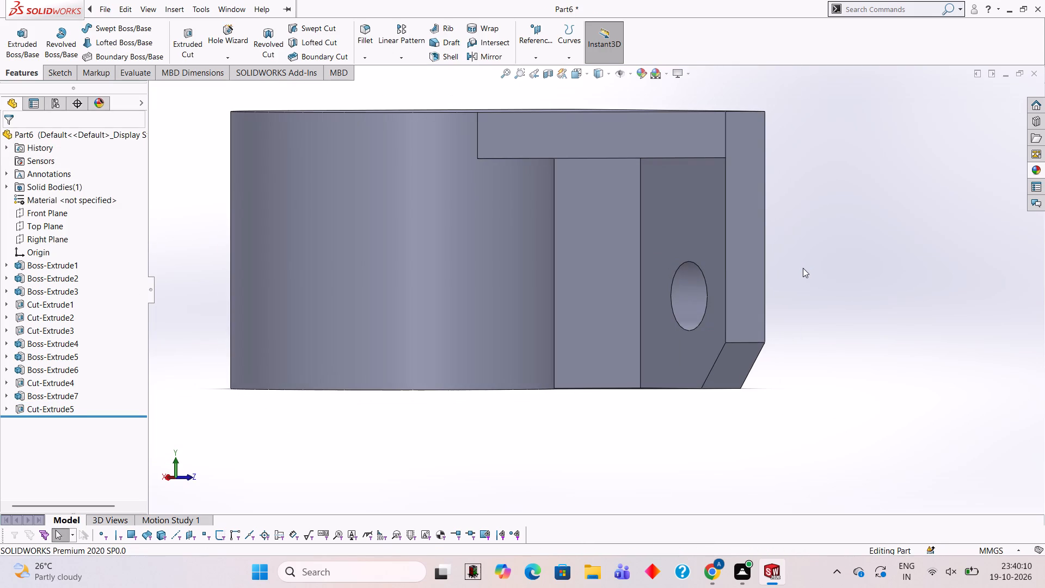
{"action": "middle_click_drag", "start_coordinate": [584, 260], "coordinate": [648, 221]}
{"action": "scroll", "coordinate": [526, 334], "scroll_direction": "up", "scroll_amount": 1}
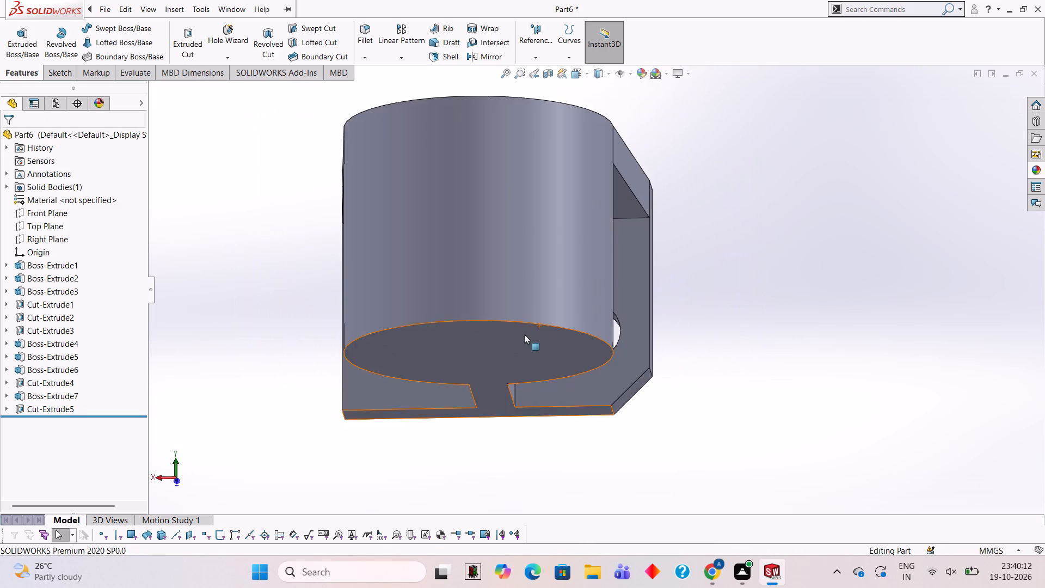
{"action": "scroll", "coordinate": [524, 334], "scroll_direction": "up", "scroll_amount": 1}
{"action": "middle_click_drag", "start_coordinate": [568, 266], "coordinate": [563, 227]}
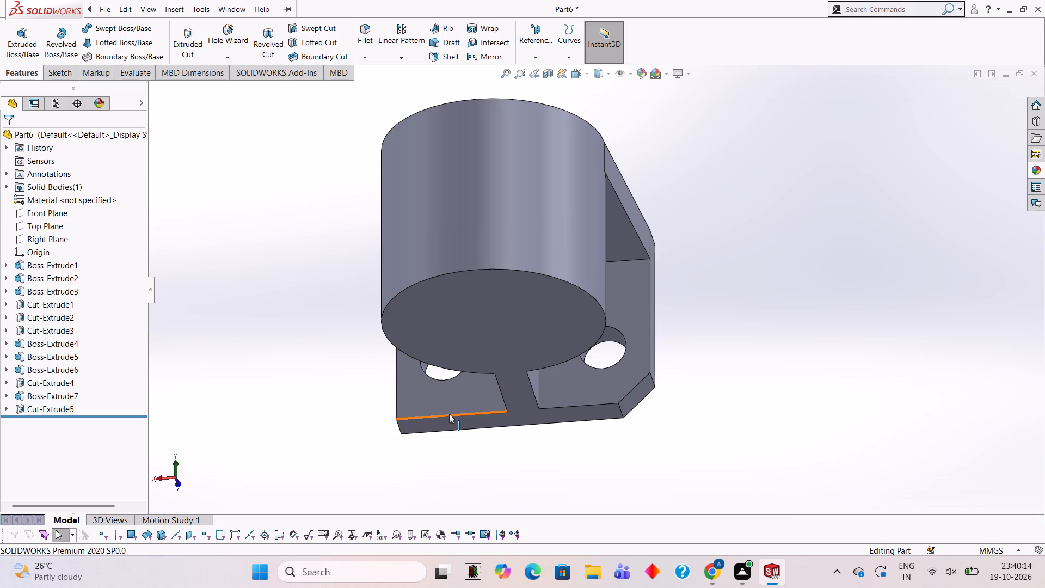
{"action": "left_click", "coordinate": [499, 294]}
{"action": "left_click", "coordinate": [549, 265]}
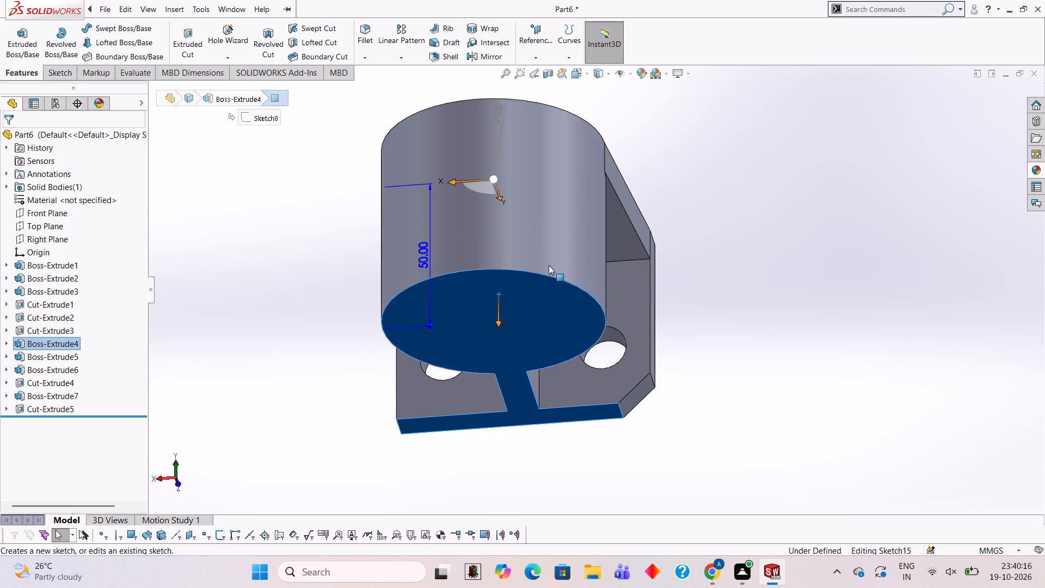
{"action": "key", "text": "ctrl+8"}
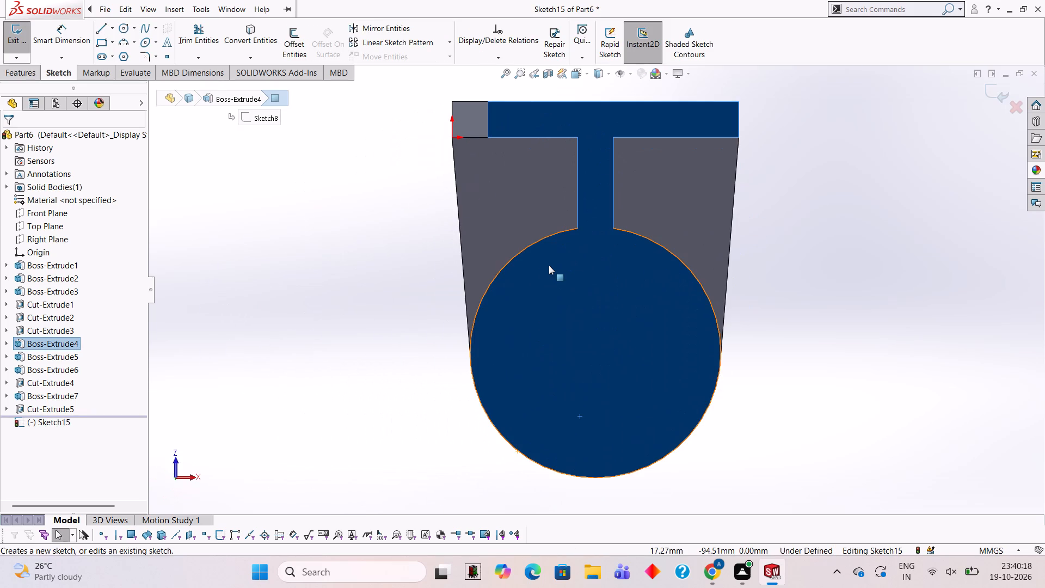
{"action": "key", "text": "ctrl+8"}
{"action": "key", "text": "ctrl+8"}
{"action": "scroll", "coordinate": [622, 312], "scroll_direction": "up", "scroll_amount": 2}
{"action": "scroll", "coordinate": [622, 313], "scroll_direction": "down", "scroll_amount": 2}
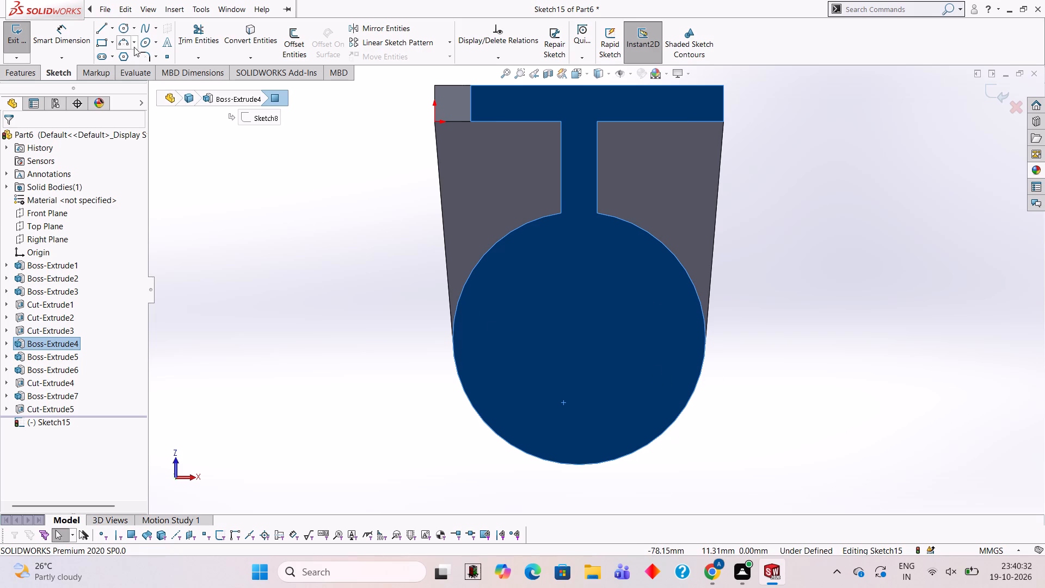
Sketch a circle of radius 25 mm concentric with the cylinder's end face, with automatic and diameter dimensions turned off.
{"action": "left_click", "coordinate": [125, 27]}
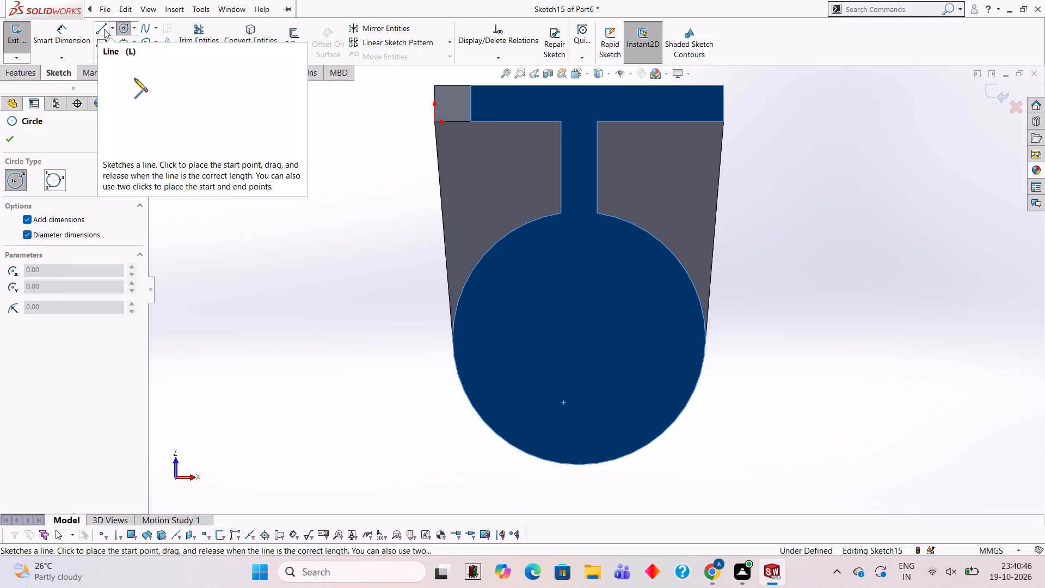
{"action": "left_click", "coordinate": [47, 217]}
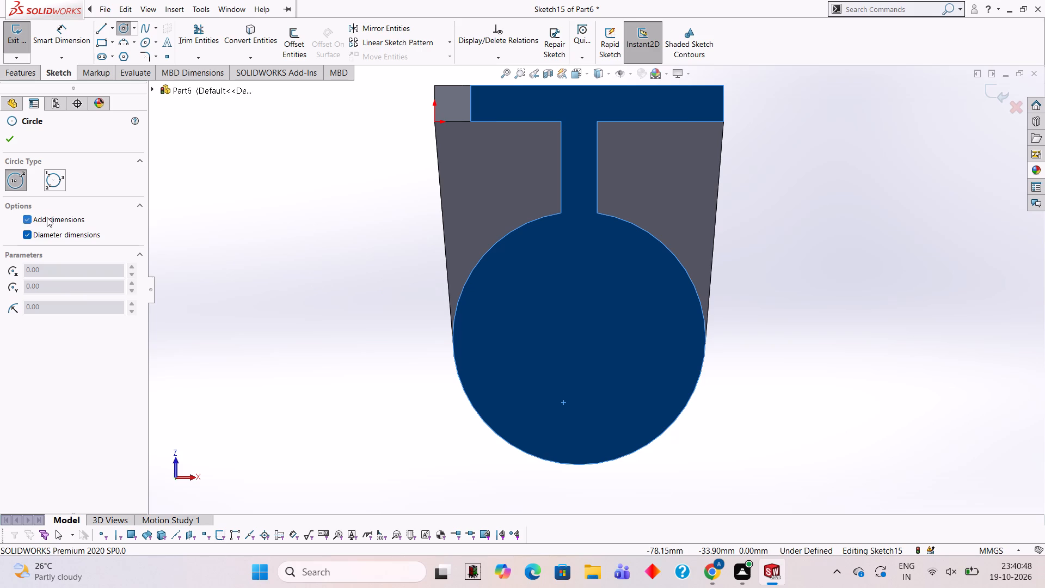
{"action": "left_click", "coordinate": [50, 233]}
{"action": "left_click", "coordinate": [463, 285]}
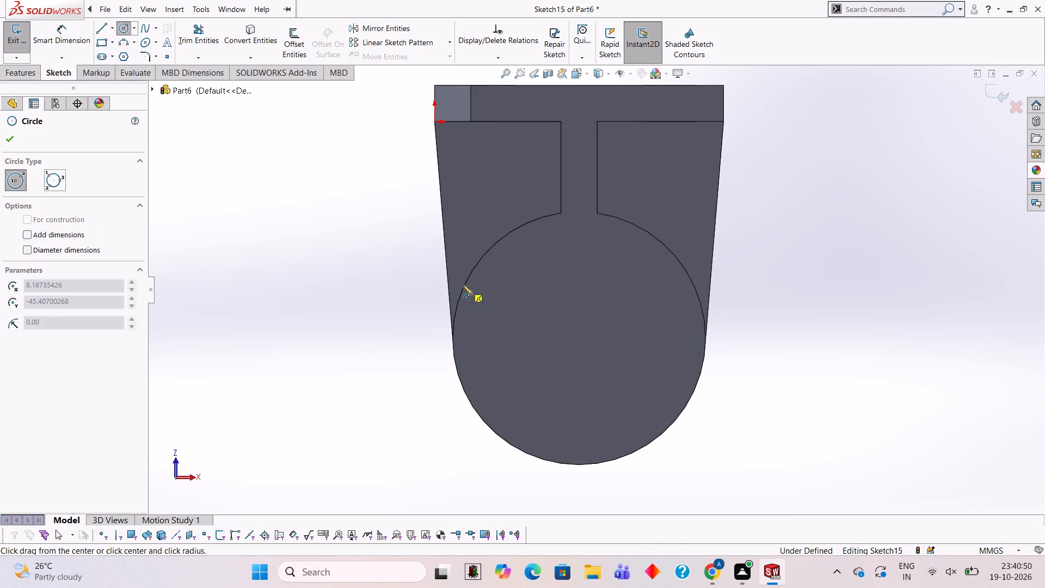
{"action": "key", "text": "Escape"}
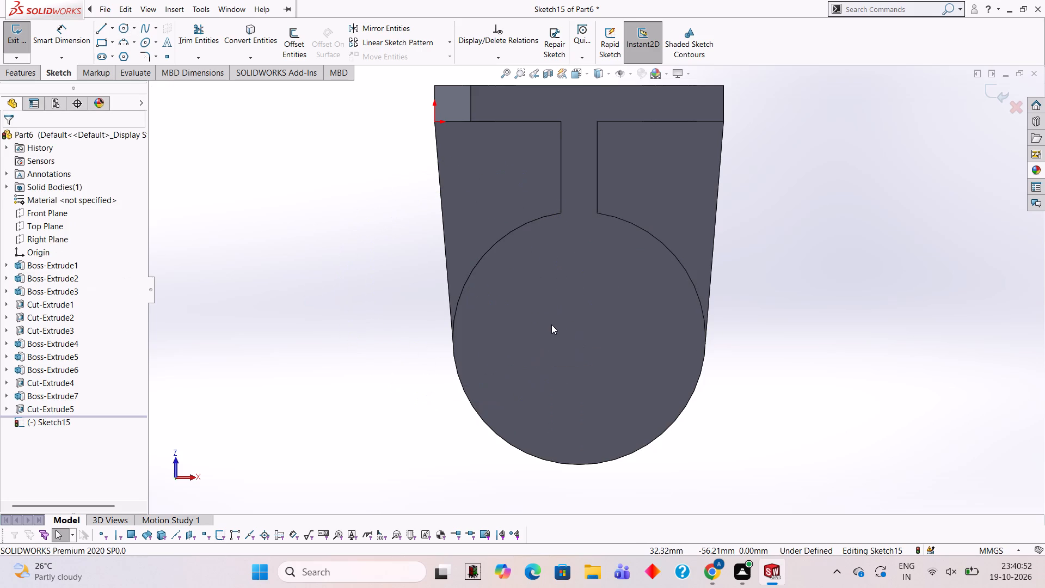
{"action": "left_click", "coordinate": [124, 30]}
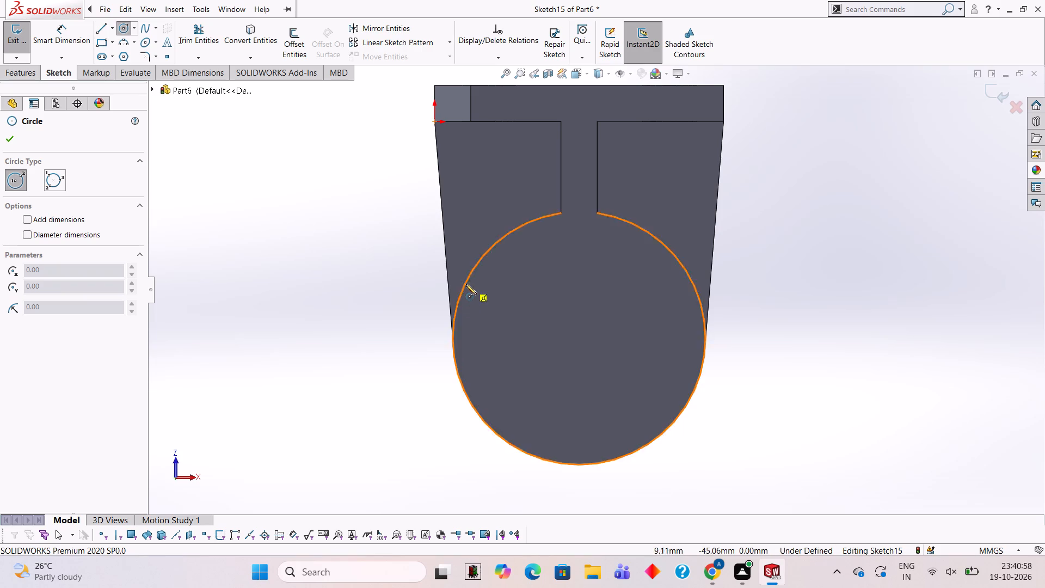
{"action": "left_click", "coordinate": [580, 339]}
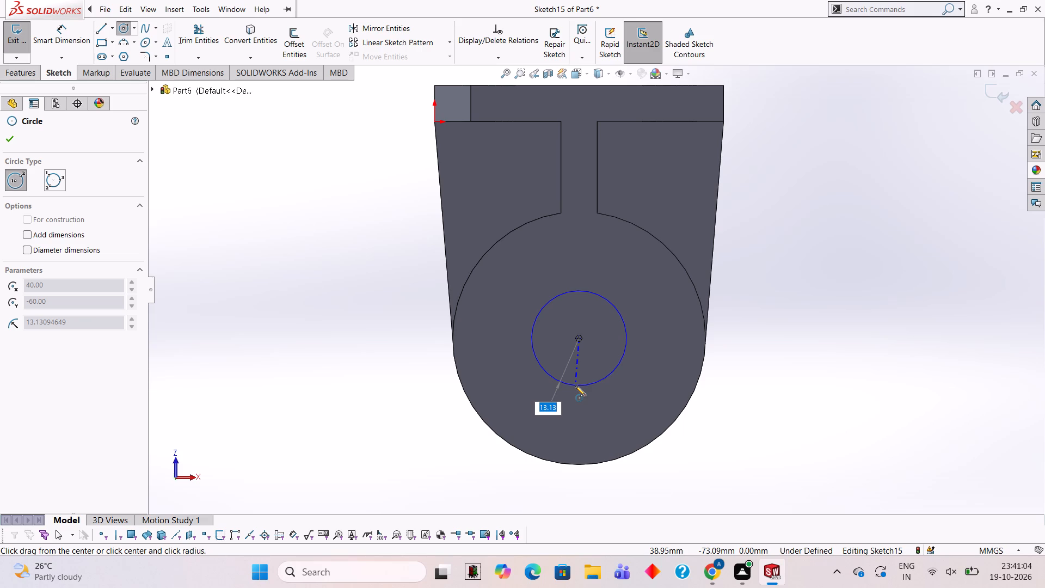
{"action": "type", "text": "25"}
{"action": "key", "text": "Return"}
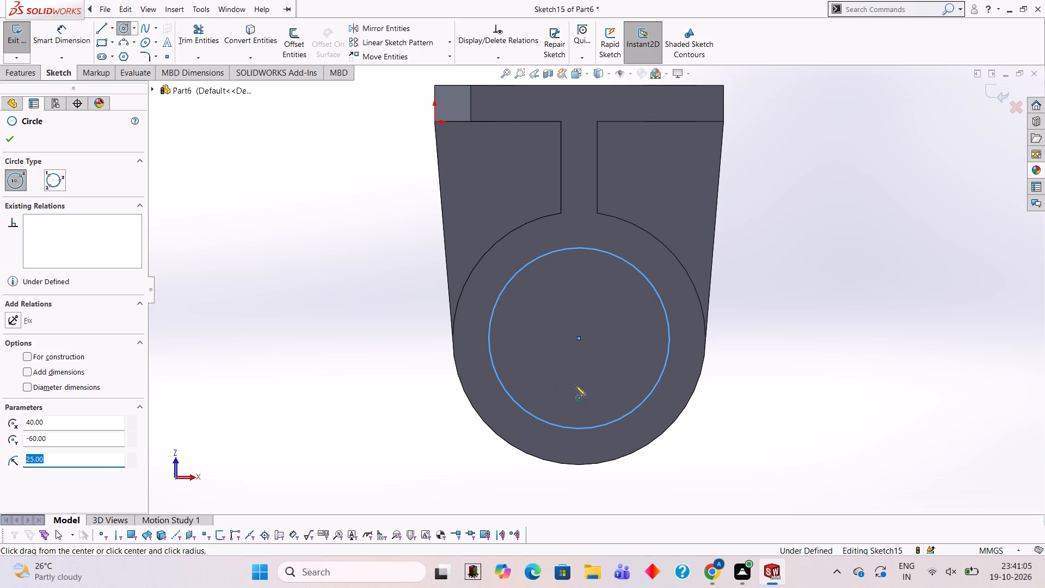
Cut-extrude the 25 mm radius circle to a blind depth of 10 mm into the cylinder.
{"action": "left_click", "coordinate": [31, 78]}
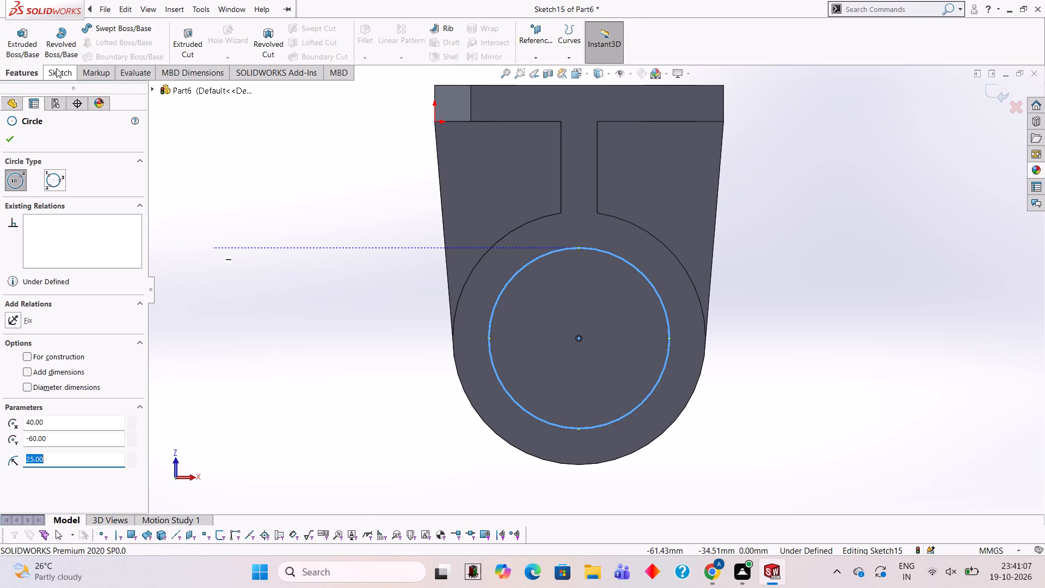
{"action": "left_click", "coordinate": [176, 35]}
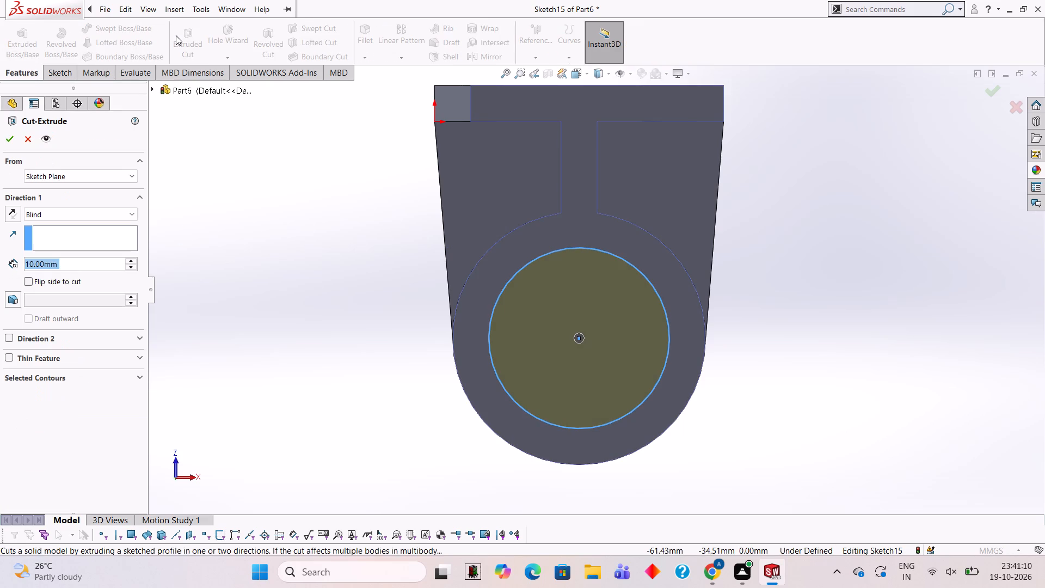
{"action": "left_click", "coordinate": [11, 142]}
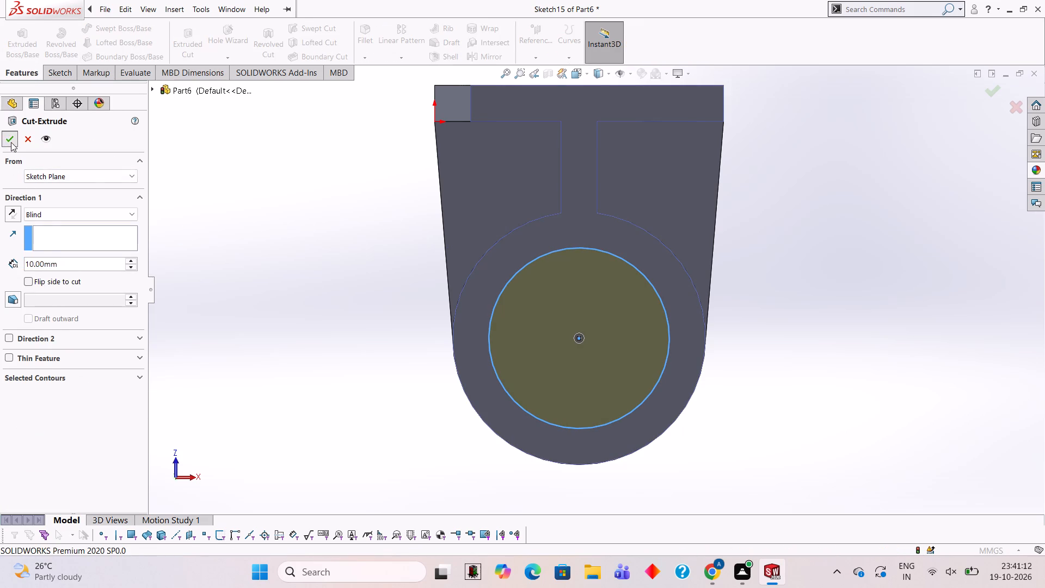
{"action": "left_click", "coordinate": [257, 174]}
On the floor of the 25 mm radius bore, start a sketch and draw a concentric circle of radius 20 mm.
{"action": "middle_click_drag", "start_coordinate": [357, 222], "coordinate": [333, 226]}
{"action": "middle_click_drag", "start_coordinate": [330, 226], "coordinate": [327, 275]}
{"action": "left_click", "coordinate": [607, 359]}
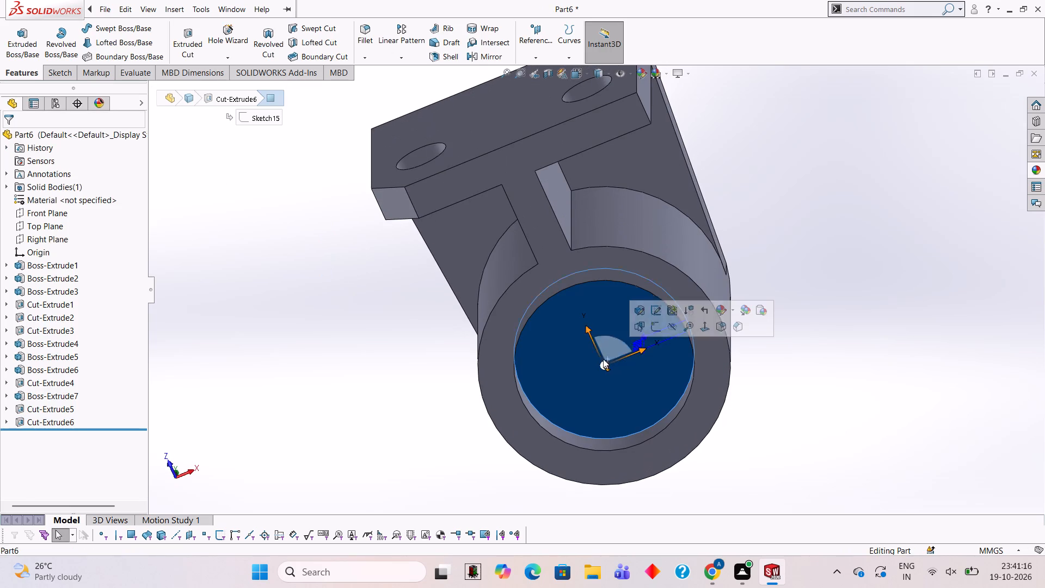
{"action": "left_click", "coordinate": [661, 330]}
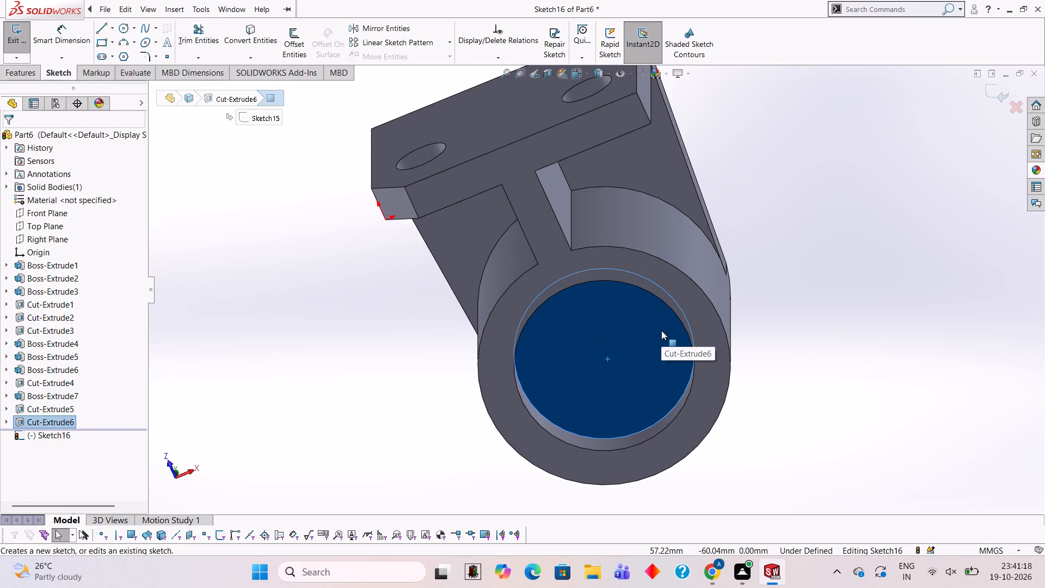
{"action": "key", "text": "ctrl+8"}
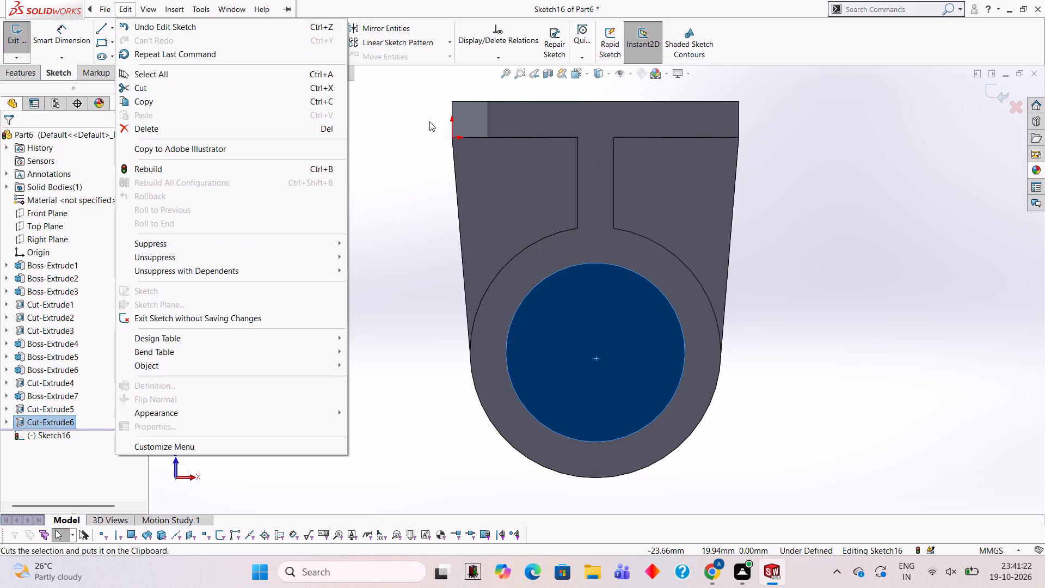
{"action": "left_click_drag", "start_coordinate": [429, 121], "coordinate": [421, 103]}
{"action": "left_click", "coordinate": [127, 29]}
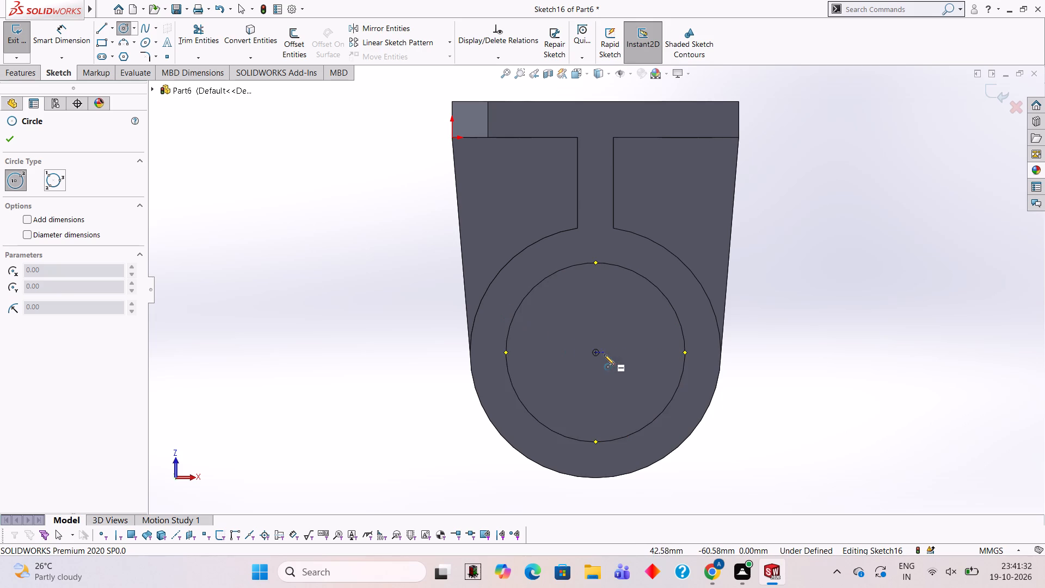
{"action": "left_click", "coordinate": [595, 352]}
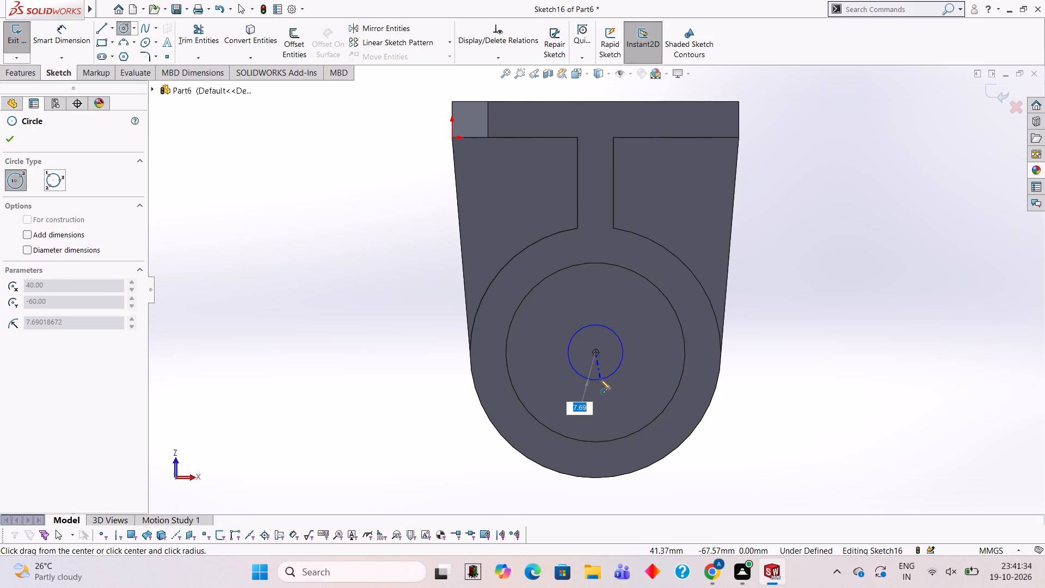
{"action": "type", "text": "20"}
{"action": "key", "text": "Return"}
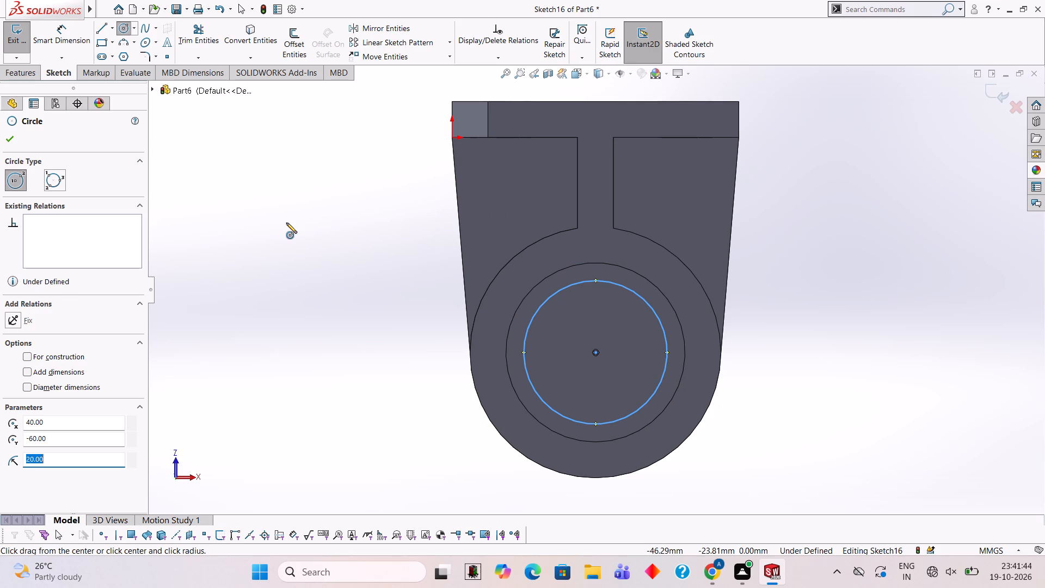
Cut-extrude the 20 mm radius circle to a blind depth of 10 mm into the cylinder.
{"action": "left_click", "coordinate": [26, 76]}
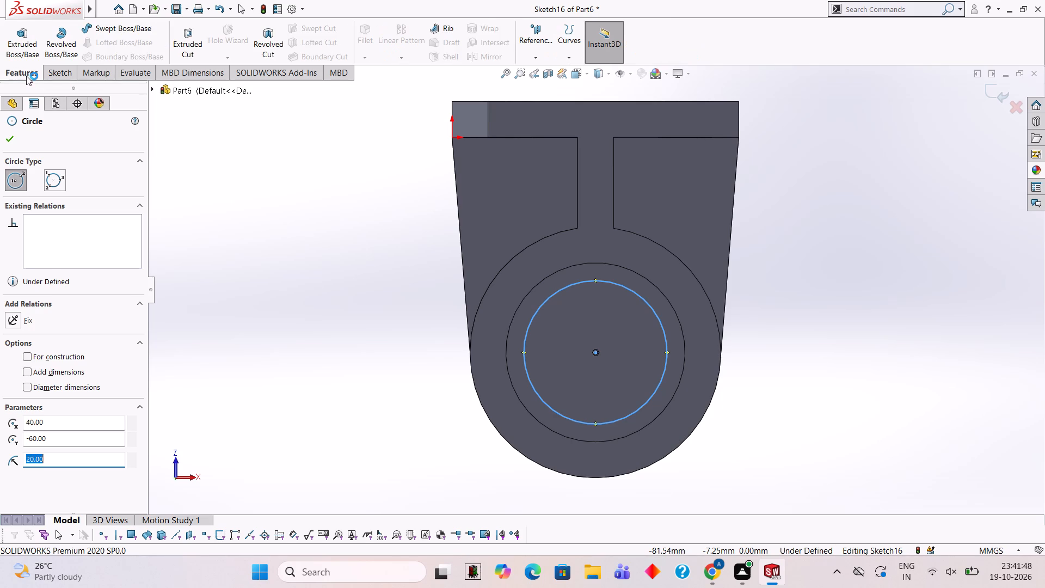
{"action": "left_click", "coordinate": [176, 44]}
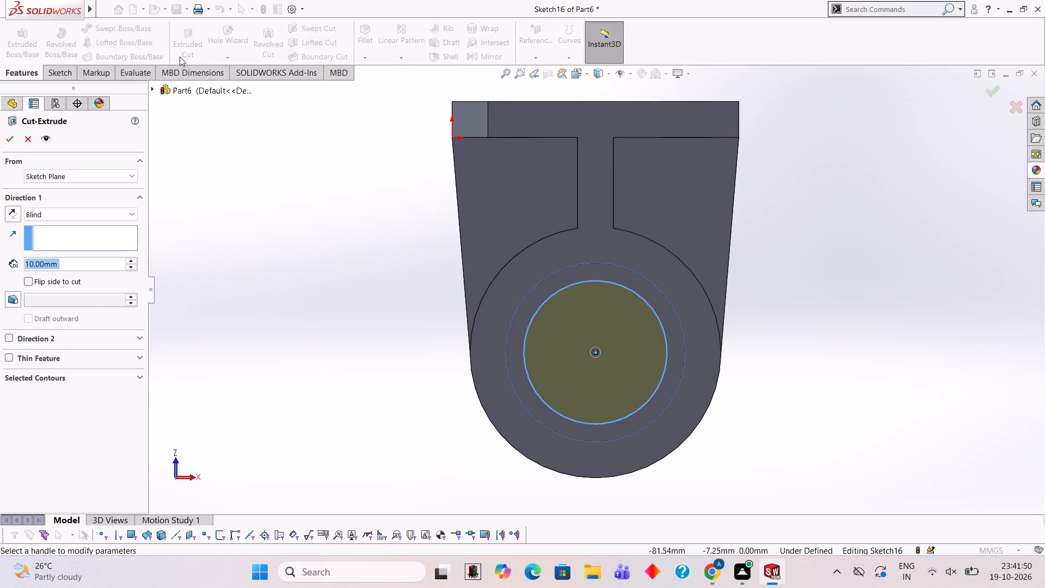
{"action": "left_click", "coordinate": [10, 136]}
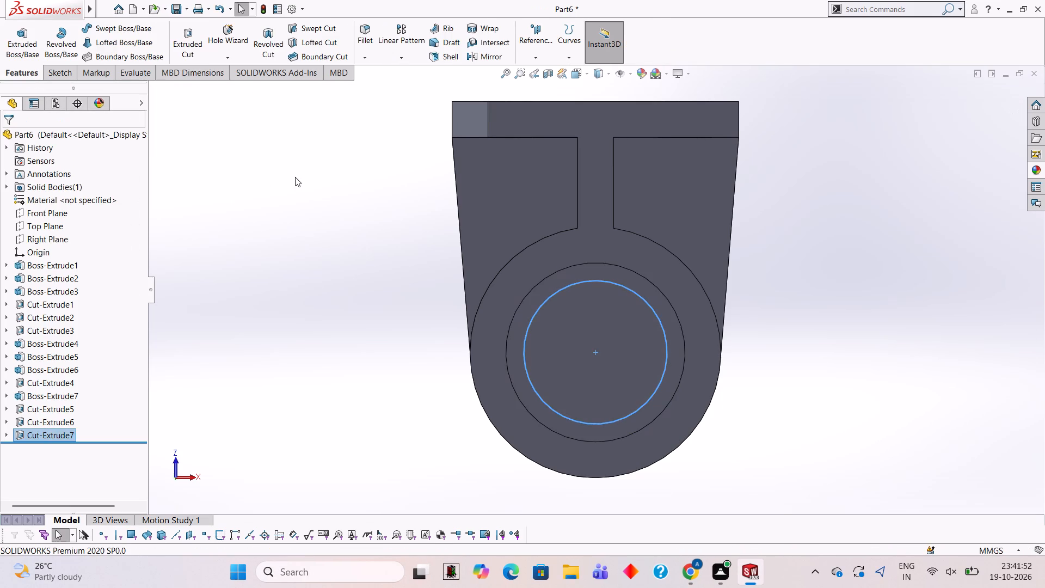
Start a new sketch on the cylinder's ring-shaped end face and view it face-on.
{"action": "left_click", "coordinate": [331, 185]}
{"action": "middle_click_drag", "start_coordinate": [408, 213], "coordinate": [363, 321]}
{"action": "scroll", "coordinate": [600, 271], "scroll_direction": "down", "scroll_amount": 1}
{"action": "middle_click_drag", "start_coordinate": [601, 271], "coordinate": [585, 278]}
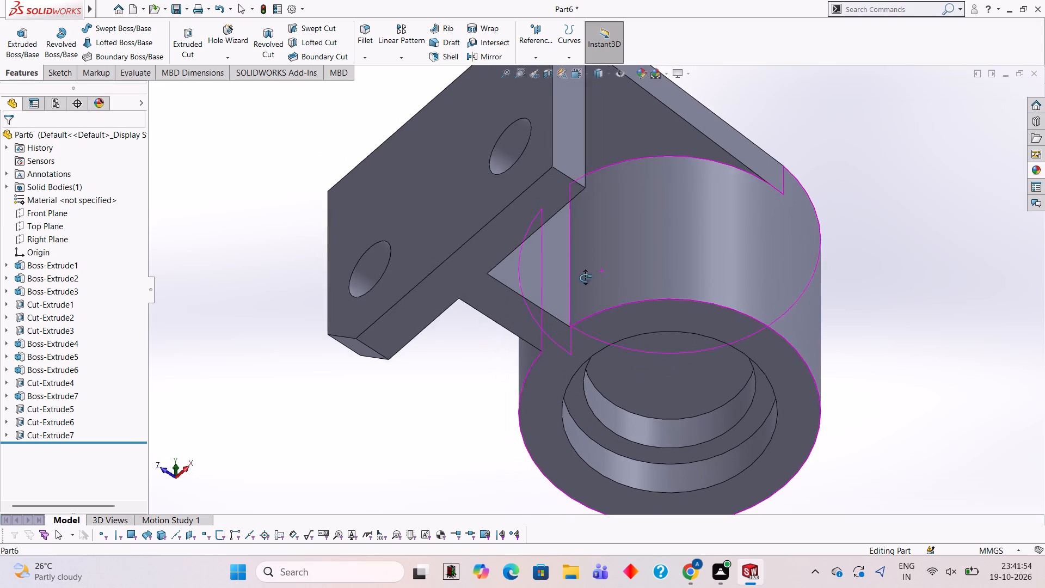
{"action": "middle_click_drag", "start_coordinate": [585, 278], "coordinate": [585, 278]}
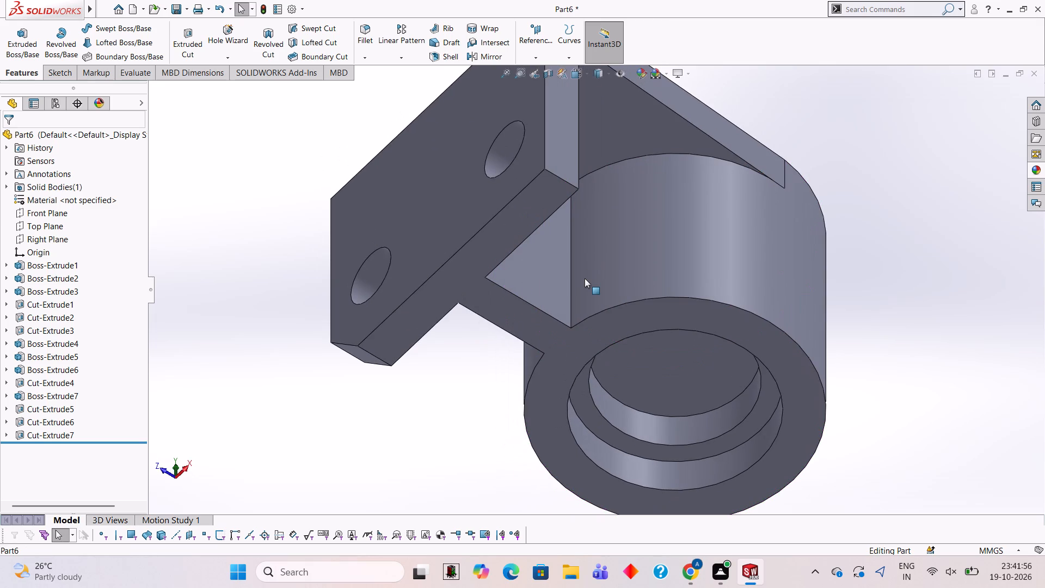
{"action": "middle_click_drag", "start_coordinate": [806, 265], "coordinate": [791, 267]}
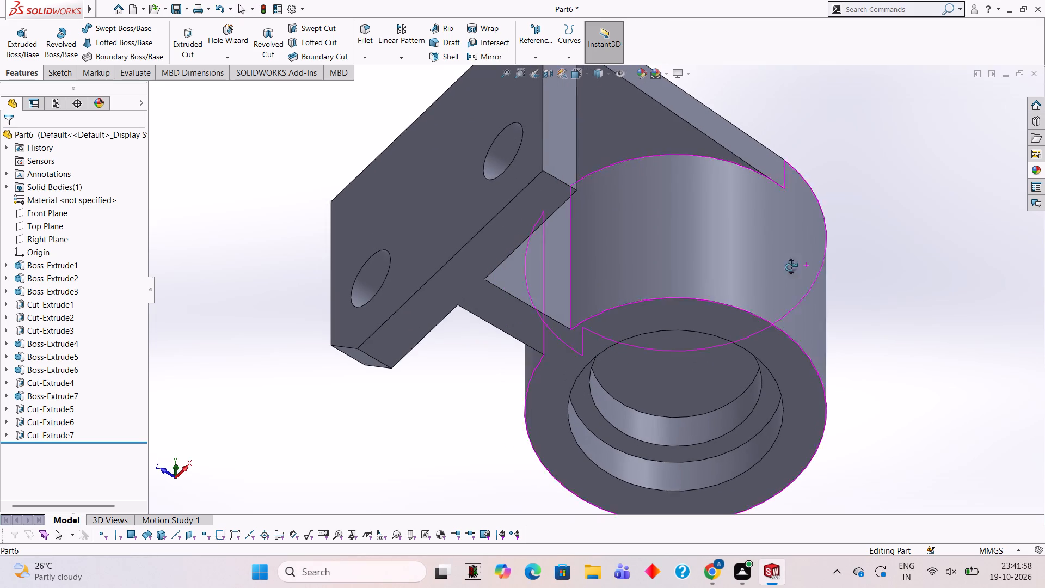
{"action": "middle_click_drag", "start_coordinate": [791, 267], "coordinate": [751, 269]}
{"action": "scroll", "coordinate": [772, 299], "scroll_direction": "up", "scroll_amount": 3}
{"action": "middle_click_drag", "start_coordinate": [773, 299], "coordinate": [693, 243]}
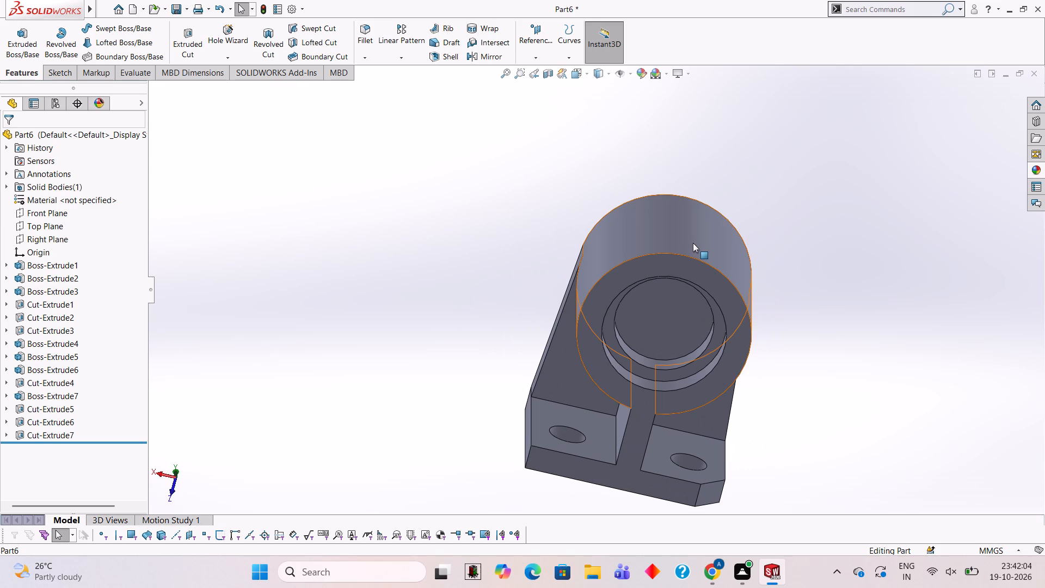
{"action": "left_click", "coordinate": [686, 275]}
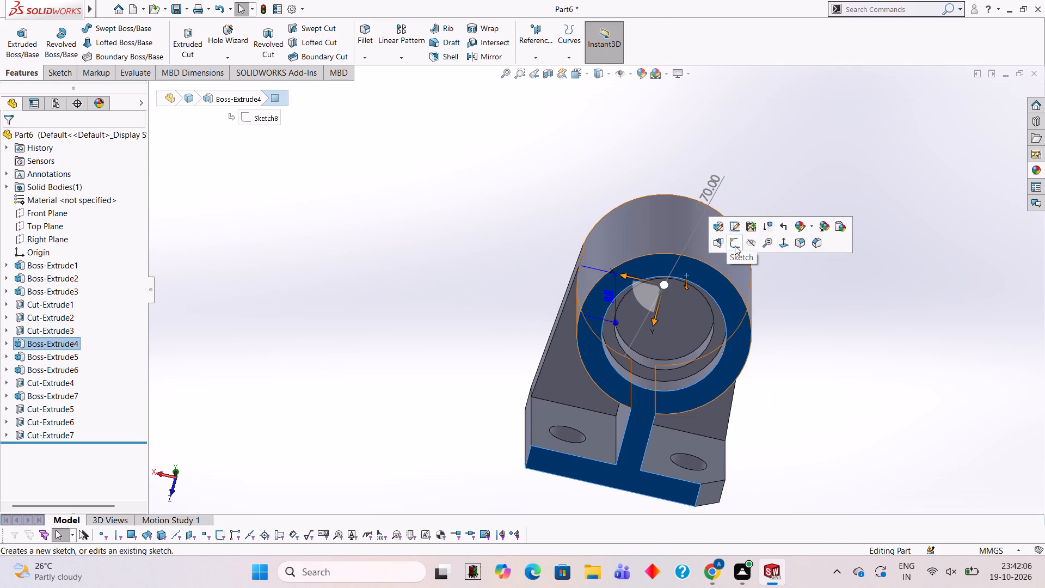
{"action": "left_click", "coordinate": [735, 246]}
{"action": "key", "text": "ctrl+8"}
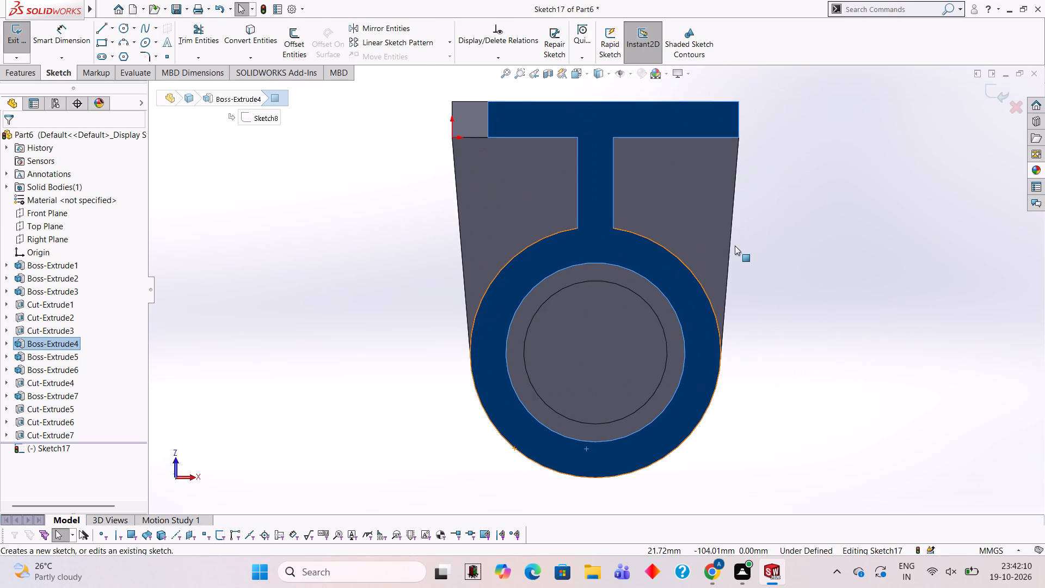
From the outer circle's lowest point, sketch connected lines: 15 mm horizontal, vertical beyond the cylinder, 30 mm horizontal, and about 76 mm vertical back down.
{"action": "left_click", "coordinate": [100, 33]}
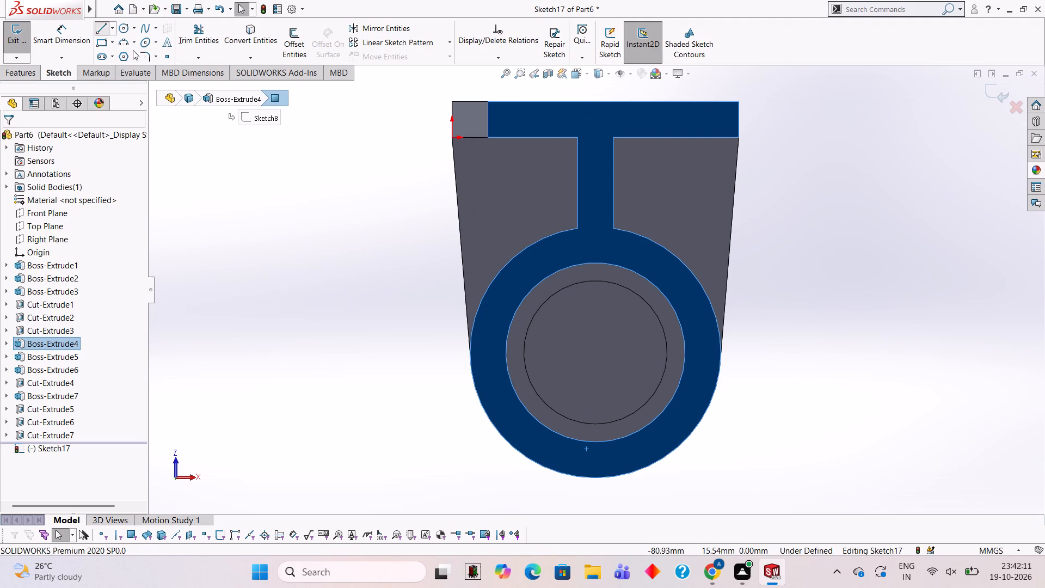
{"action": "left_click", "coordinate": [595, 476]}
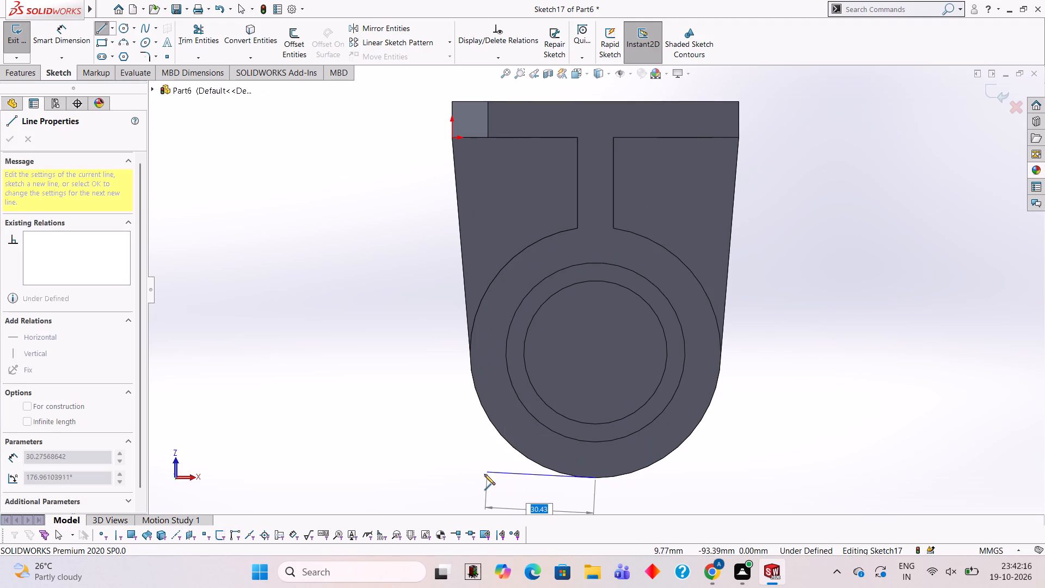
{"action": "type", "text": "15"}
{"action": "key", "text": "Return"}
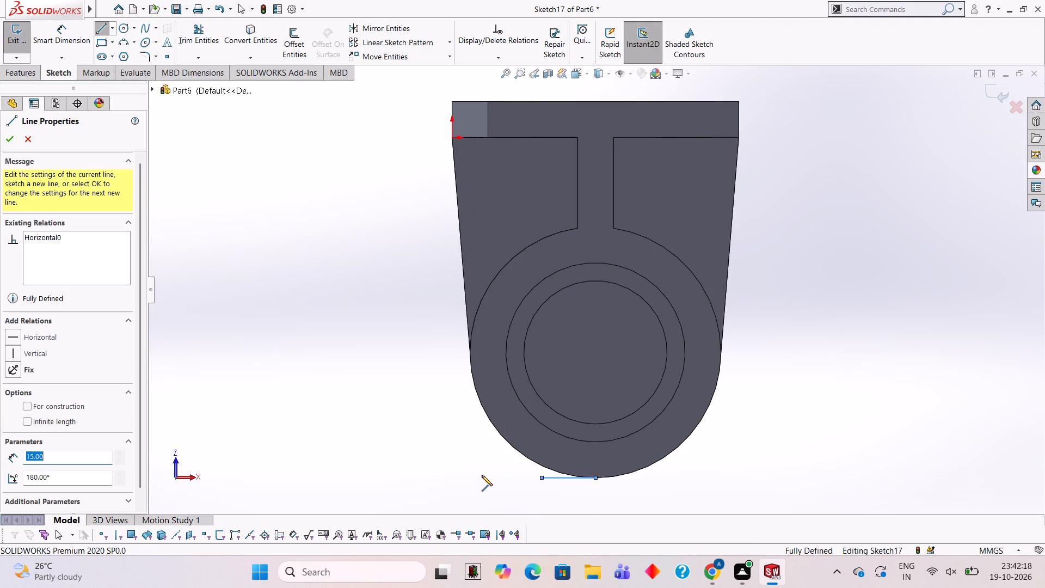
{"action": "left_click", "coordinate": [545, 215]}
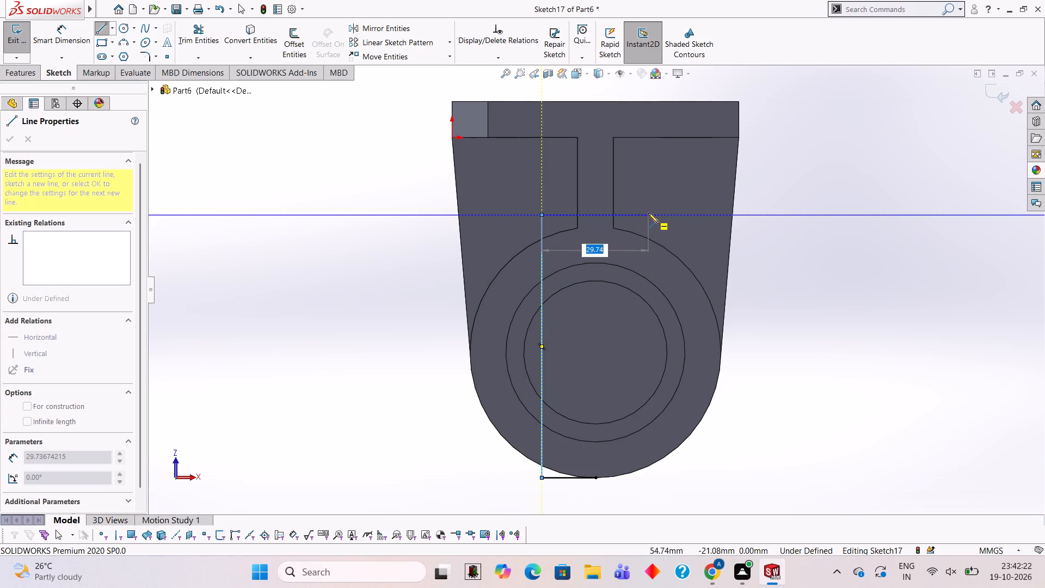
{"action": "type", "text": "30"}
{"action": "key", "text": "Return"}
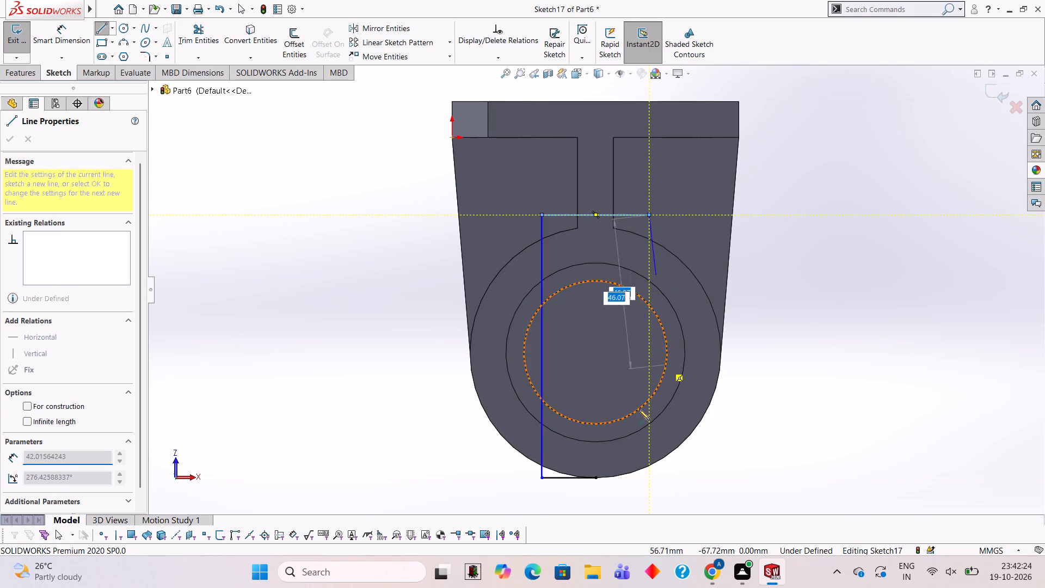
{"action": "left_click", "coordinate": [651, 488]}
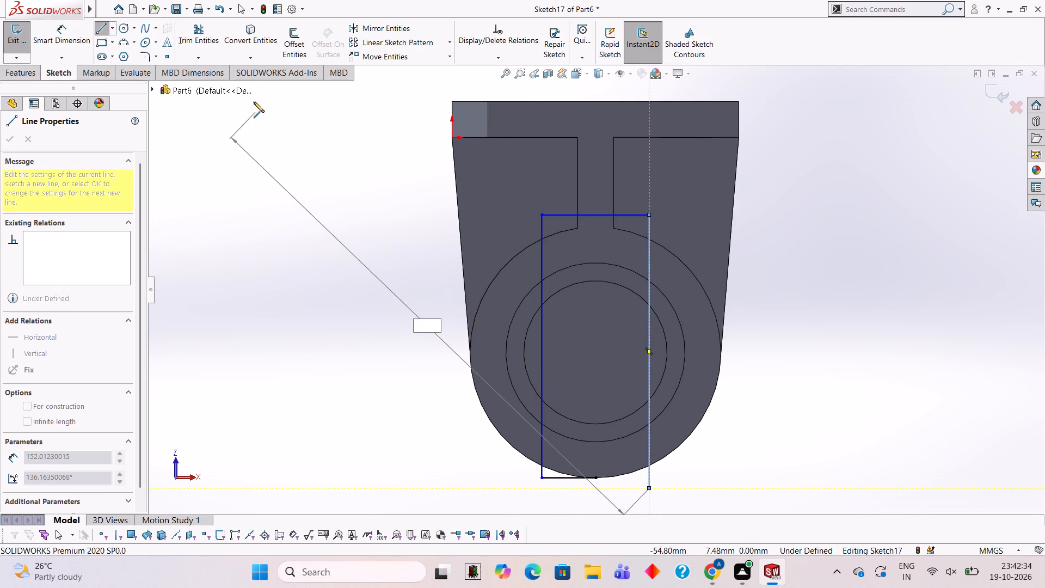
Trim away the 30 mm and 15 mm horizontal lines, keeping only the two parallel vertical lines.
{"action": "left_click", "coordinate": [186, 38]}
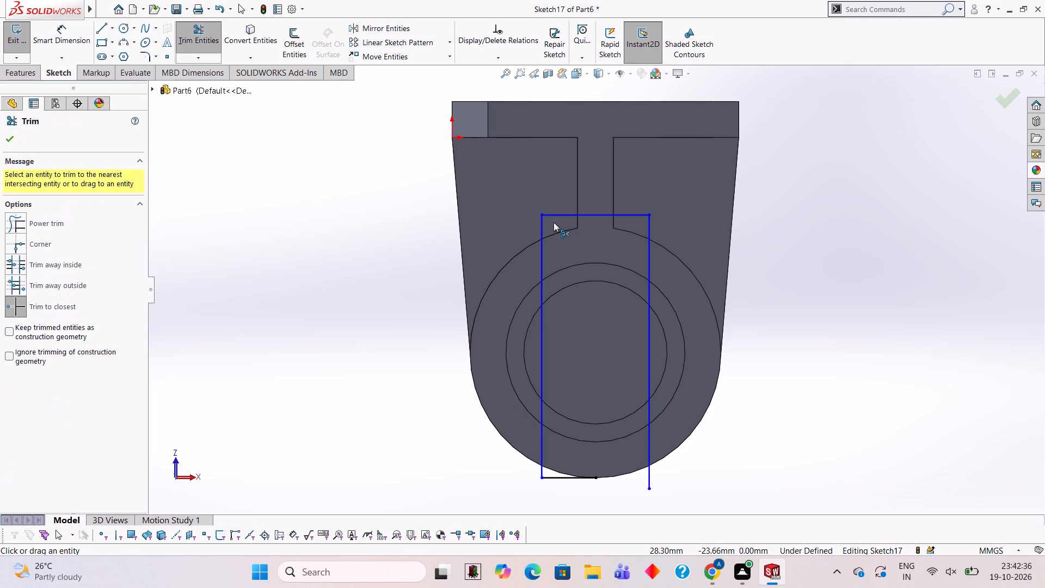
{"action": "left_click", "coordinate": [555, 215]}
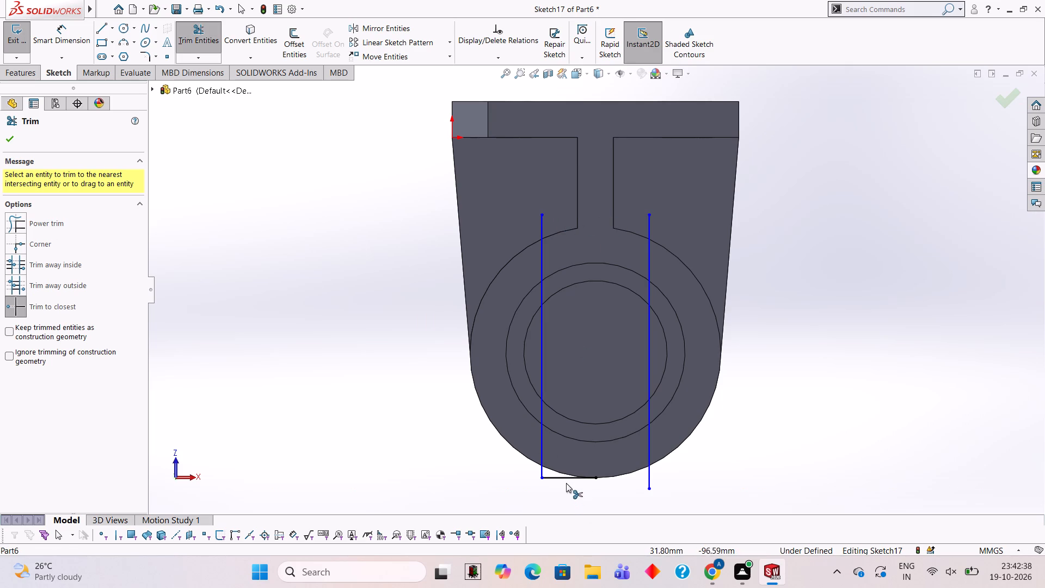
{"action": "left_click", "coordinate": [565, 480]}
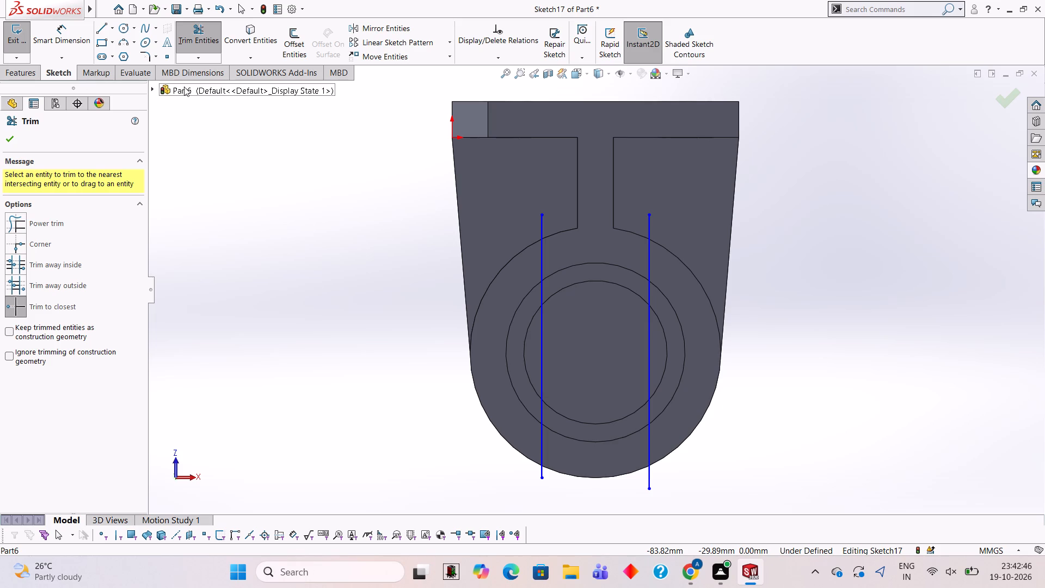
Sketch a circle of radius 35 mm concentric with the bore, coinciding with the cylinder's outer edge.
{"action": "left_click", "coordinate": [123, 25]}
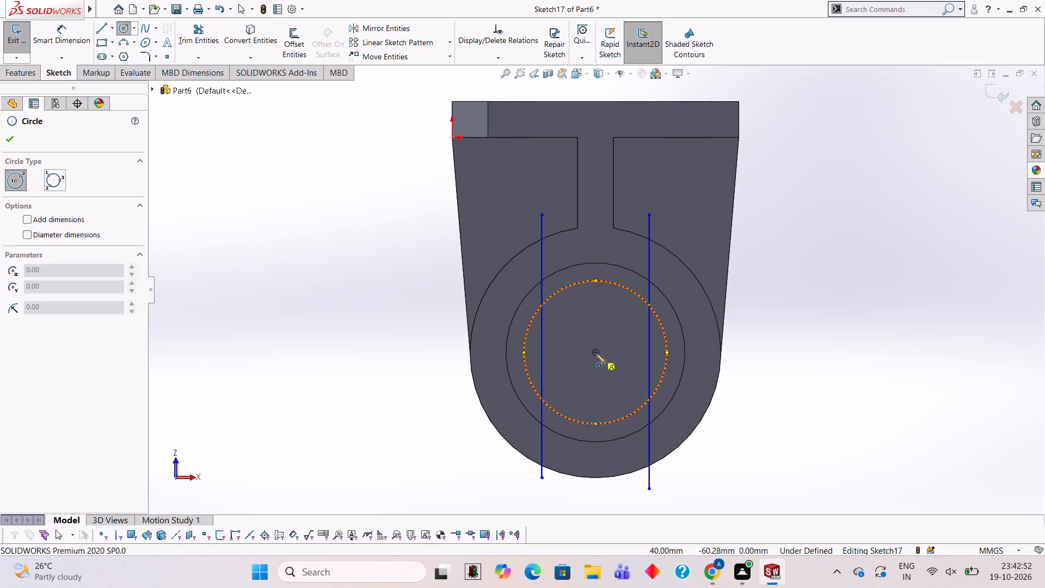
{"action": "left_click", "coordinate": [595, 353]}
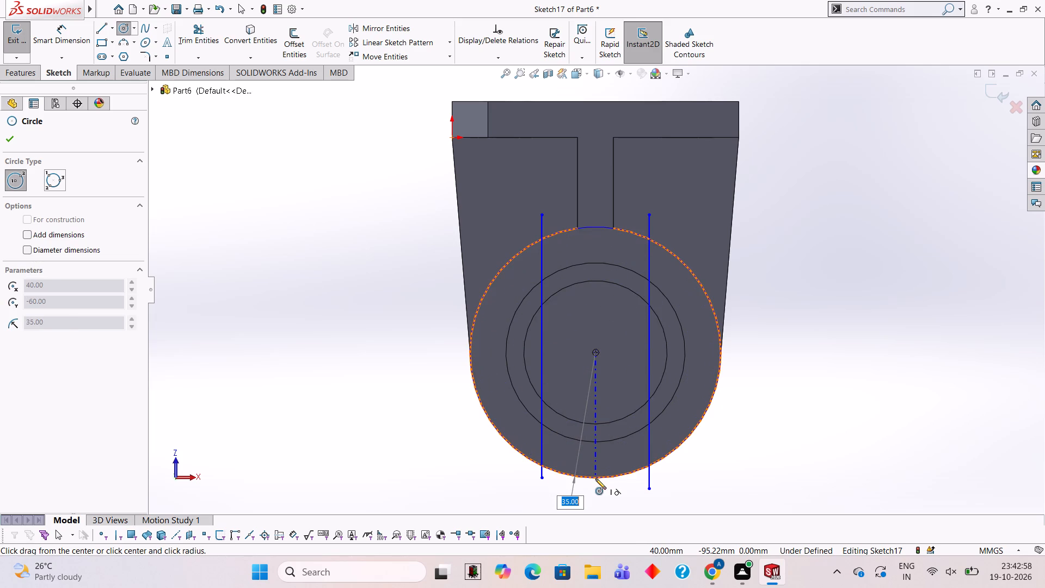
{"action": "type", "text": "35"}
{"action": "key", "text": "Return"}
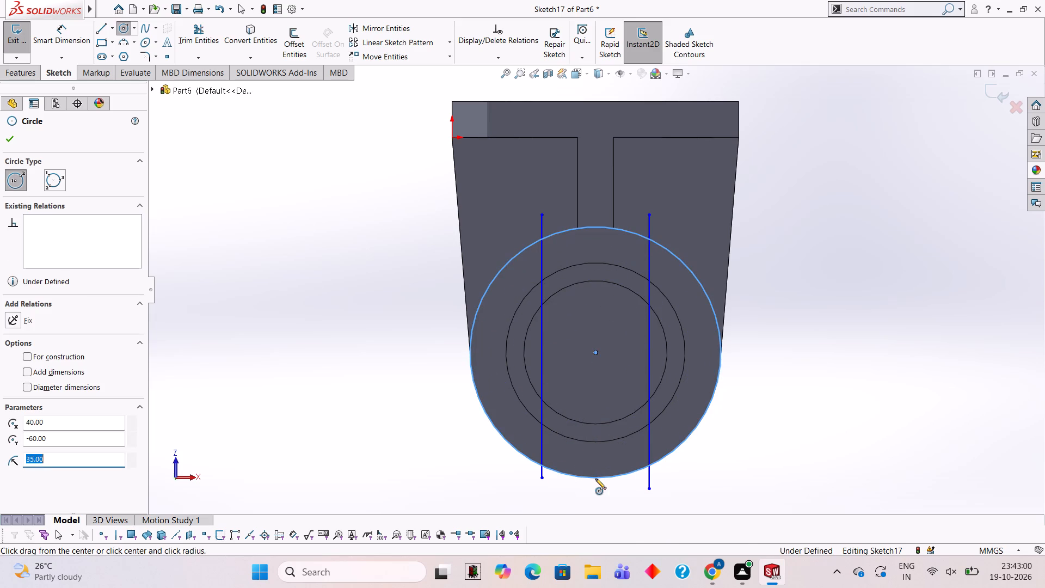
Trim the vertical lines' ends outside the 35 mm radius circle and the circle's arcs between the lines, leaving two closed side segments.
{"action": "left_click", "coordinate": [208, 37]}
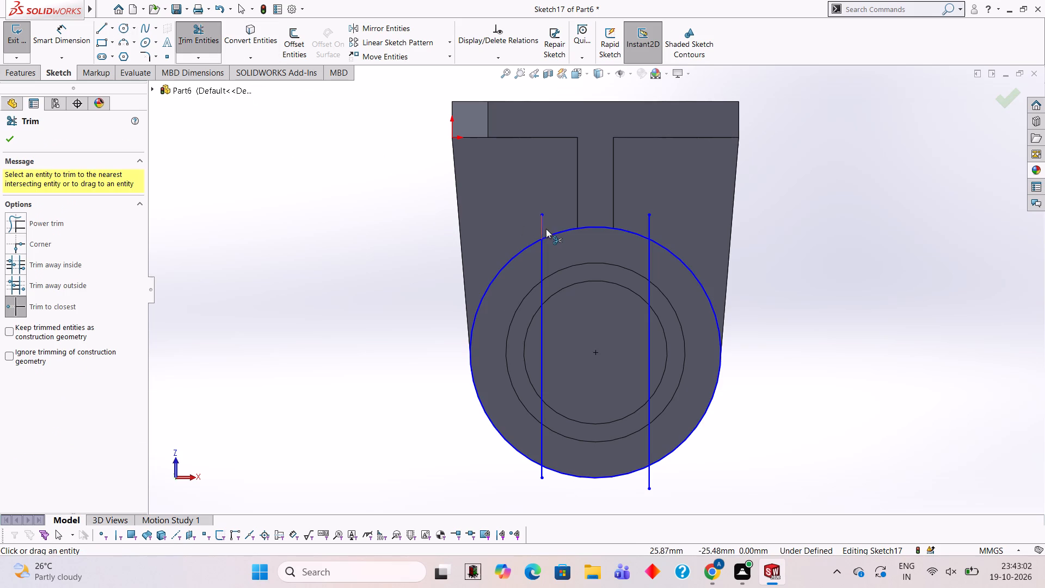
{"action": "left_click", "coordinate": [541, 229]}
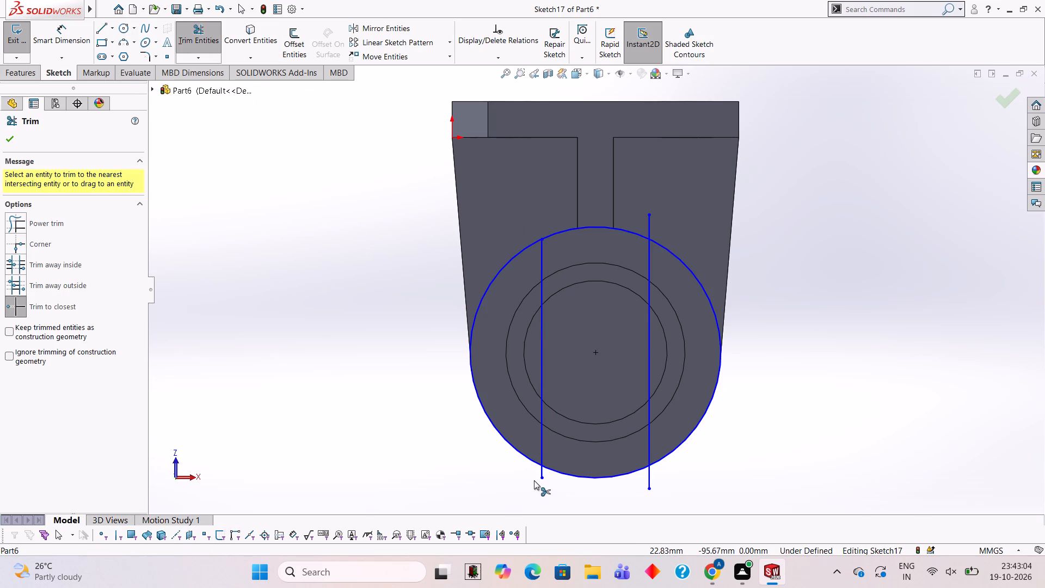
{"action": "left_click", "coordinate": [542, 477]}
{"action": "left_click", "coordinate": [608, 476]}
{"action": "left_click", "coordinate": [569, 227]}
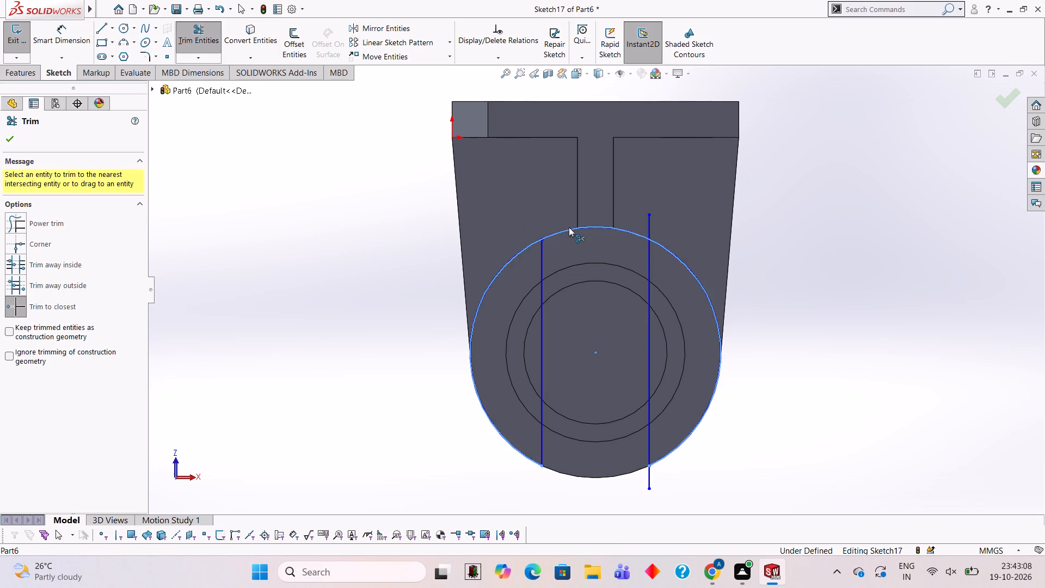
{"action": "left_click", "coordinate": [649, 220]}
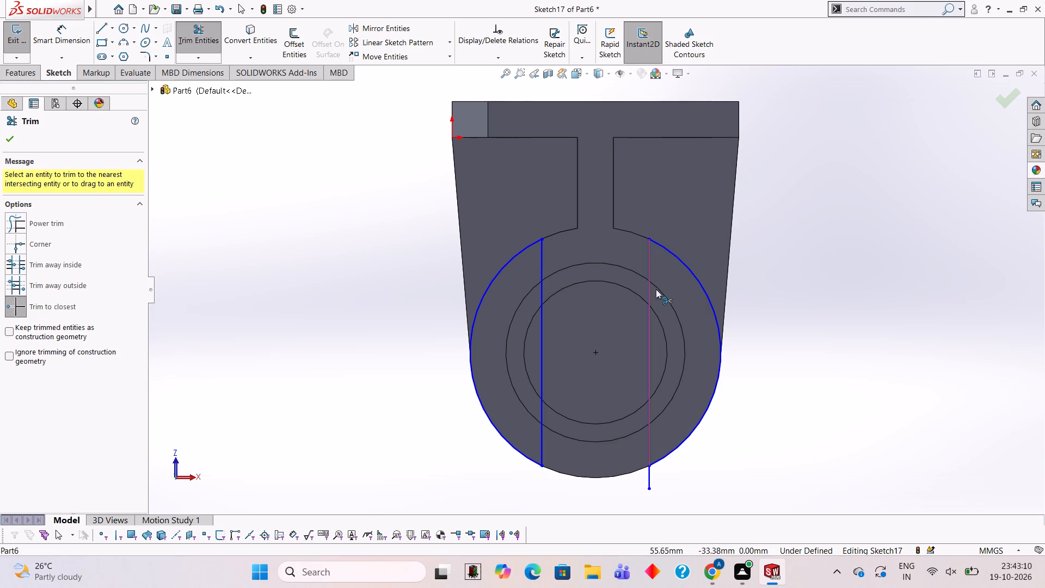
{"action": "left_click", "coordinate": [647, 475]}
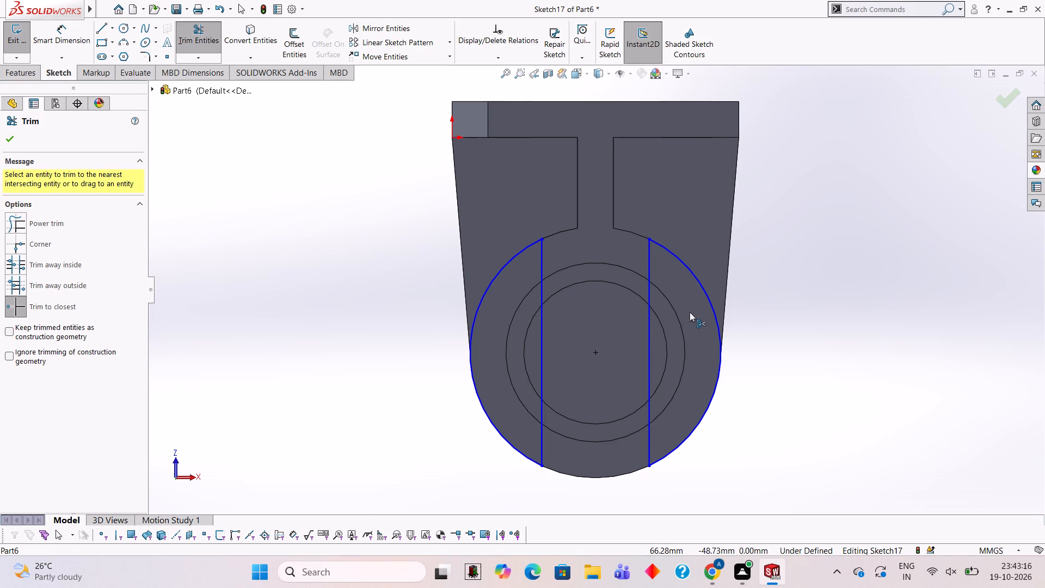
{"action": "scroll", "coordinate": [785, 310], "scroll_direction": "up", "scroll_amount": 1}
{"action": "middle_click_drag", "start_coordinate": [785, 310], "coordinate": [779, 277]}
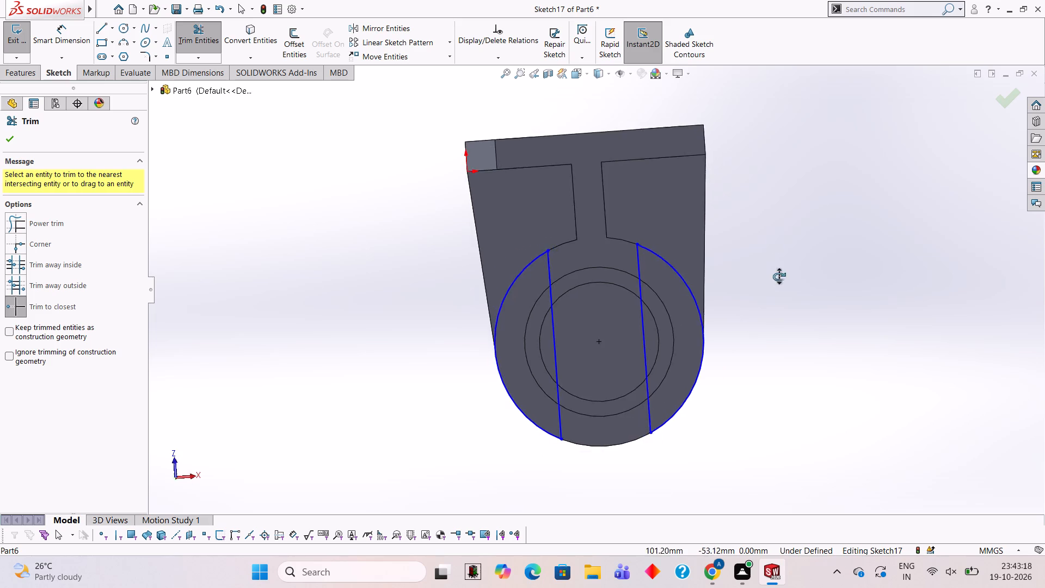
{"action": "middle_click_drag", "start_coordinate": [779, 277], "coordinate": [618, 303]}
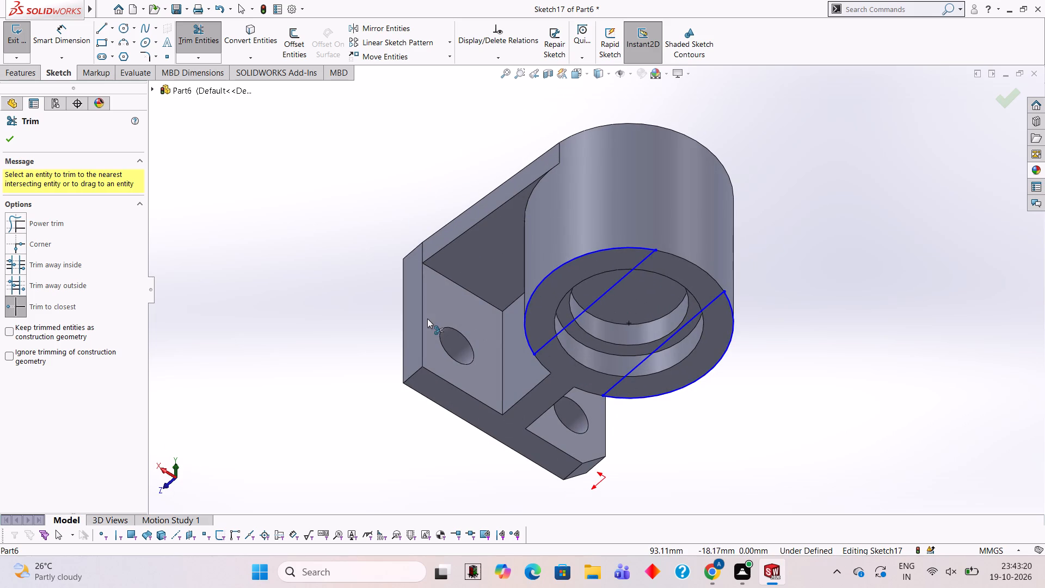
Cut-extrude the two closed side segments to a blind depth of 20 mm into the boss's end.
{"action": "left_click", "coordinate": [30, 73]}
{"action": "left_click", "coordinate": [187, 43]}
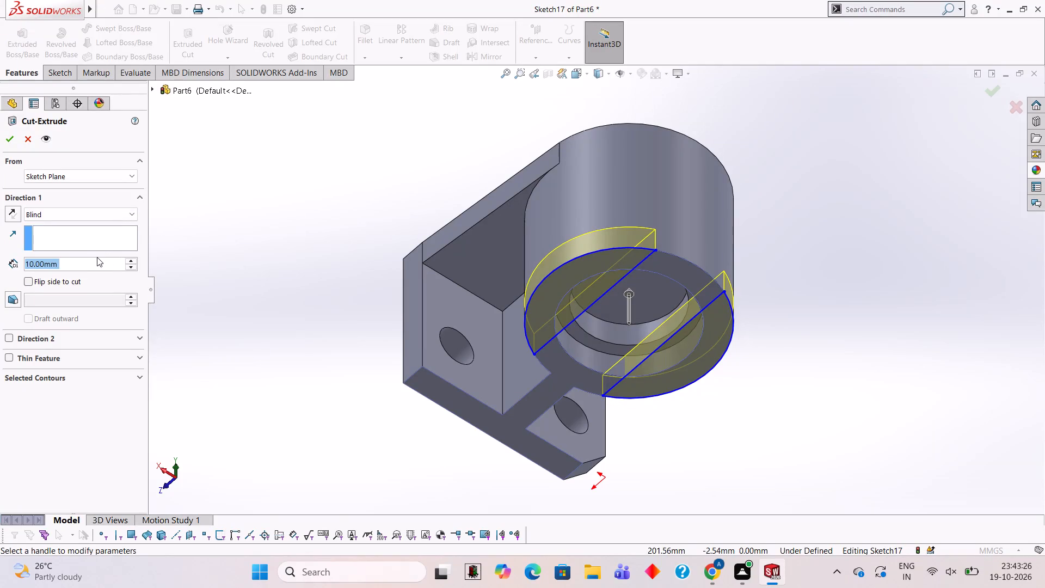
{"action": "type", "text": "20"}
{"action": "key", "text": "Return"}
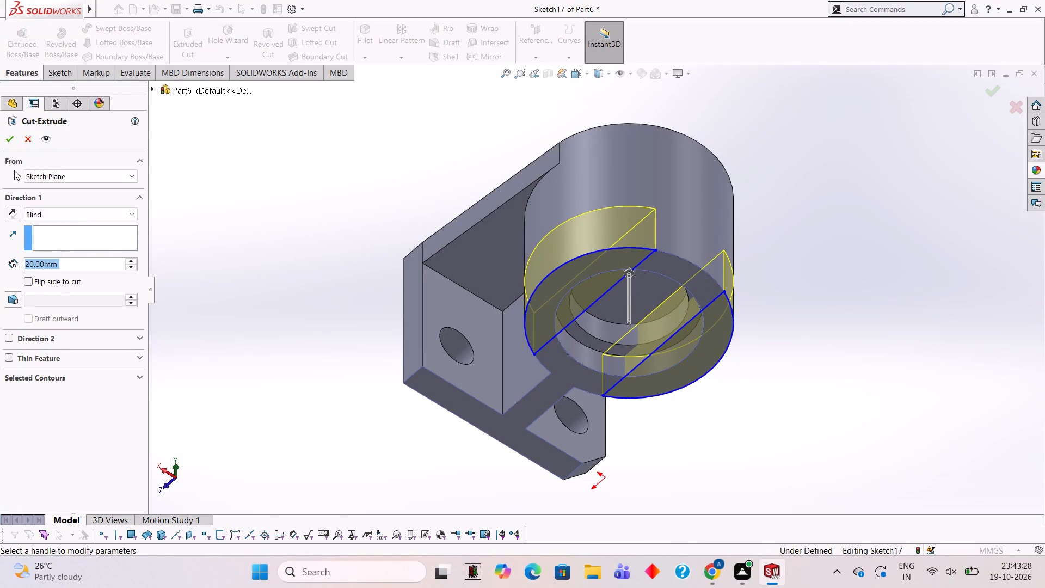
{"action": "left_click", "coordinate": [12, 136]}
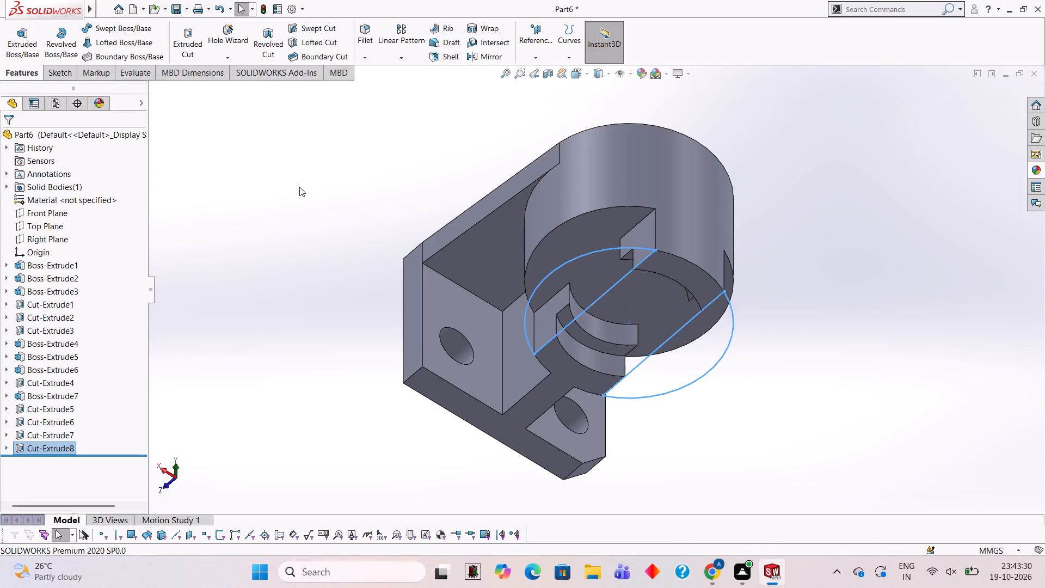
{"action": "left_click", "coordinate": [299, 187]}
On the recessed flat face inside the boss, sketch a circle of radius 20 mm centred on the bore axis.
{"action": "middle_click_drag", "start_coordinate": [409, 224], "coordinate": [371, 228]}
{"action": "scroll", "coordinate": [575, 236], "scroll_direction": "up", "scroll_amount": 1}
{"action": "middle_click_drag", "start_coordinate": [589, 195], "coordinate": [469, 295]}
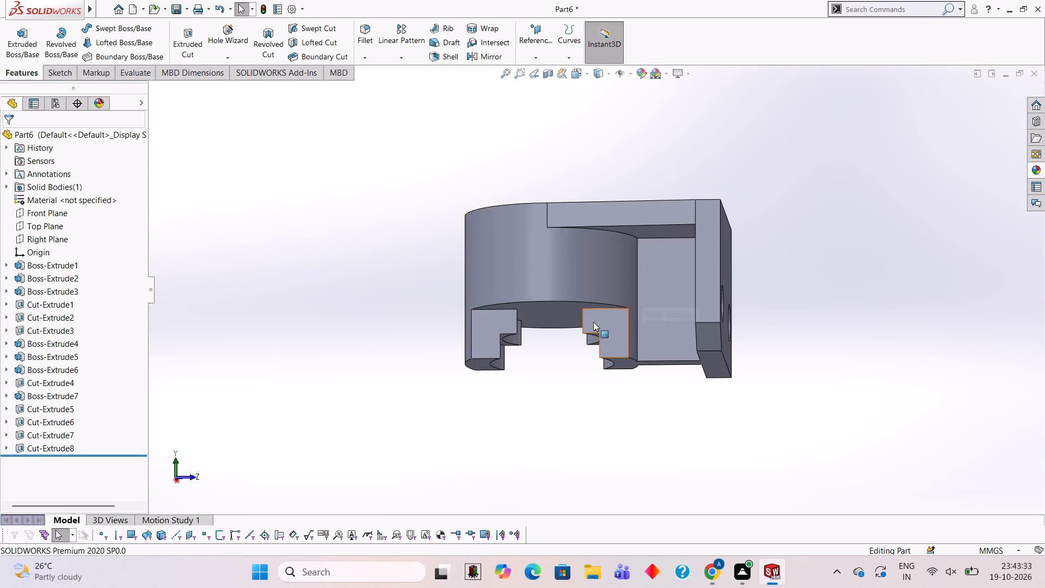
{"action": "middle_click_drag", "start_coordinate": [638, 333], "coordinate": [718, 225]}
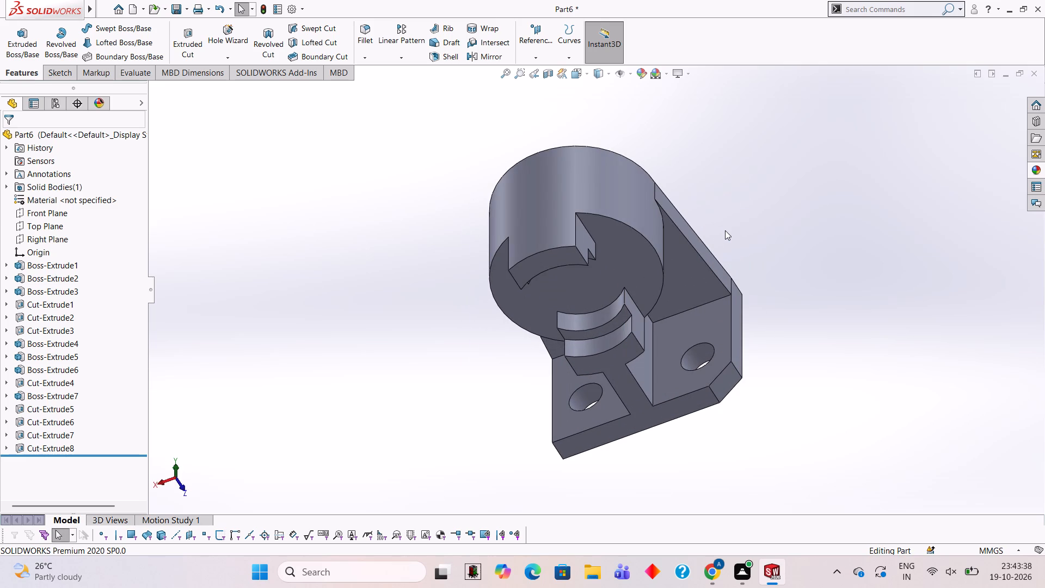
{"action": "left_click", "coordinate": [578, 282]}
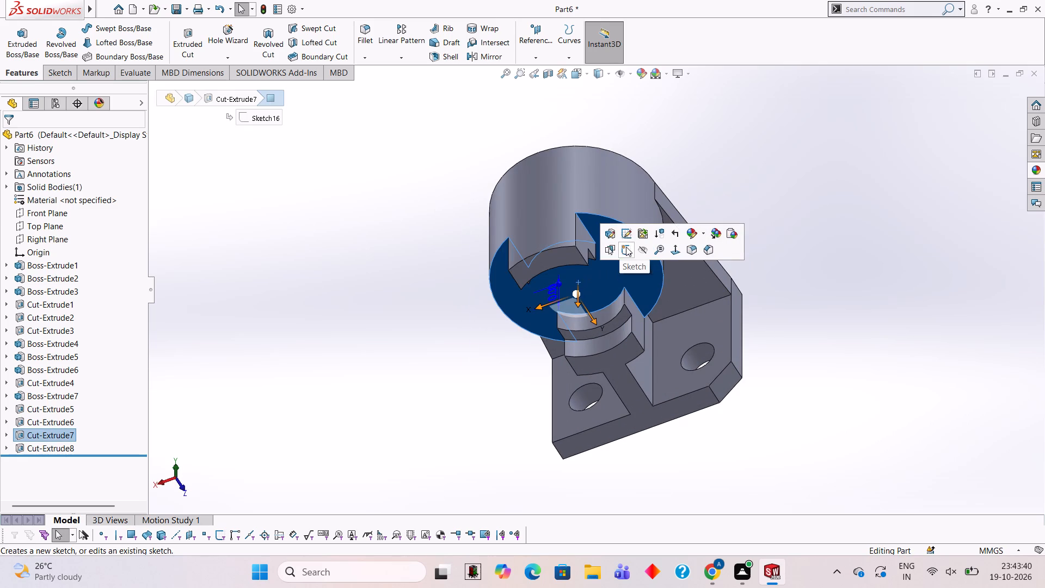
{"action": "left_click", "coordinate": [628, 247]}
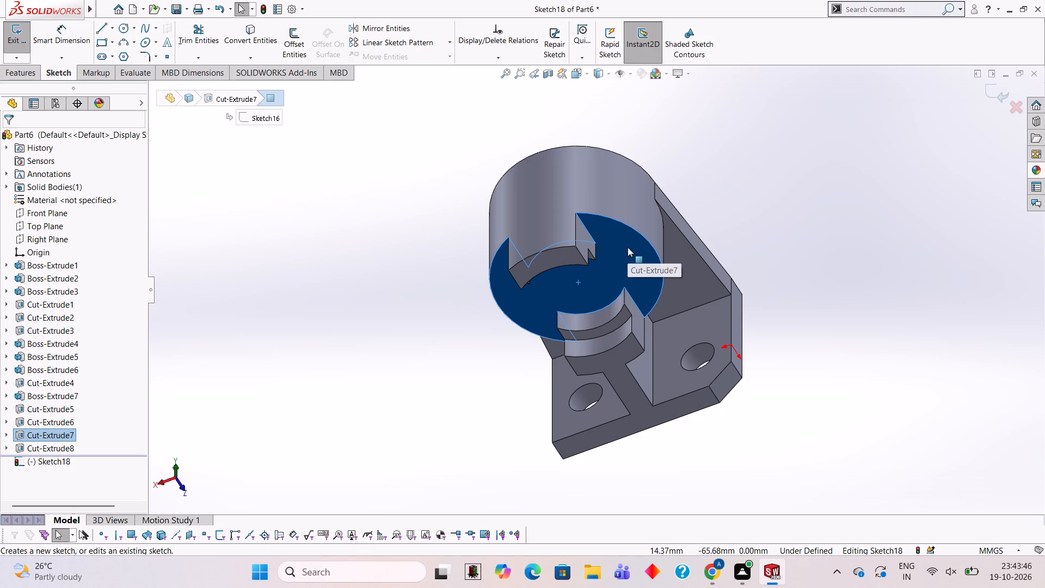
{"action": "key", "text": "ctrl+8"}
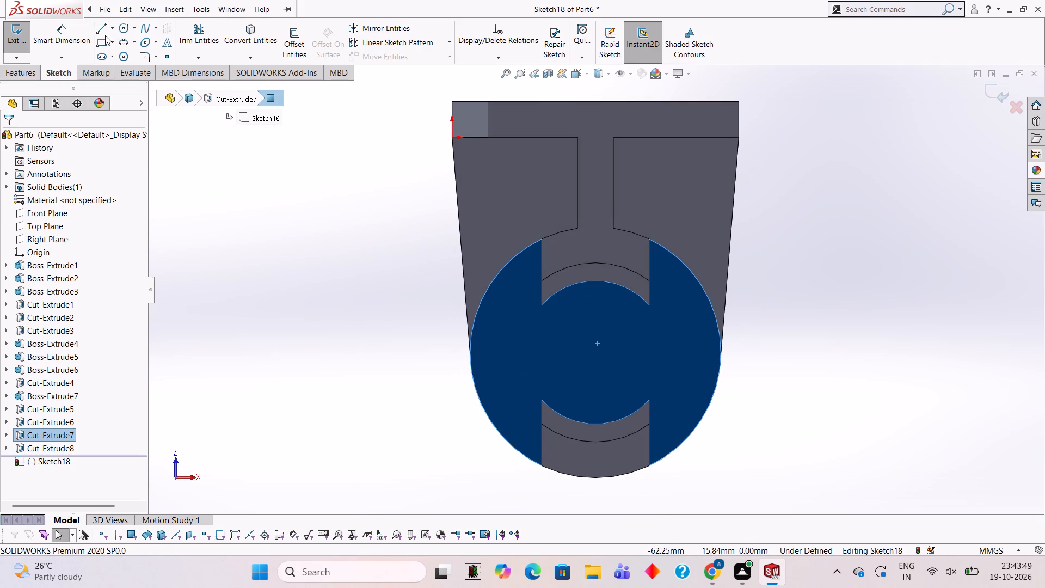
{"action": "left_click", "coordinate": [126, 24]}
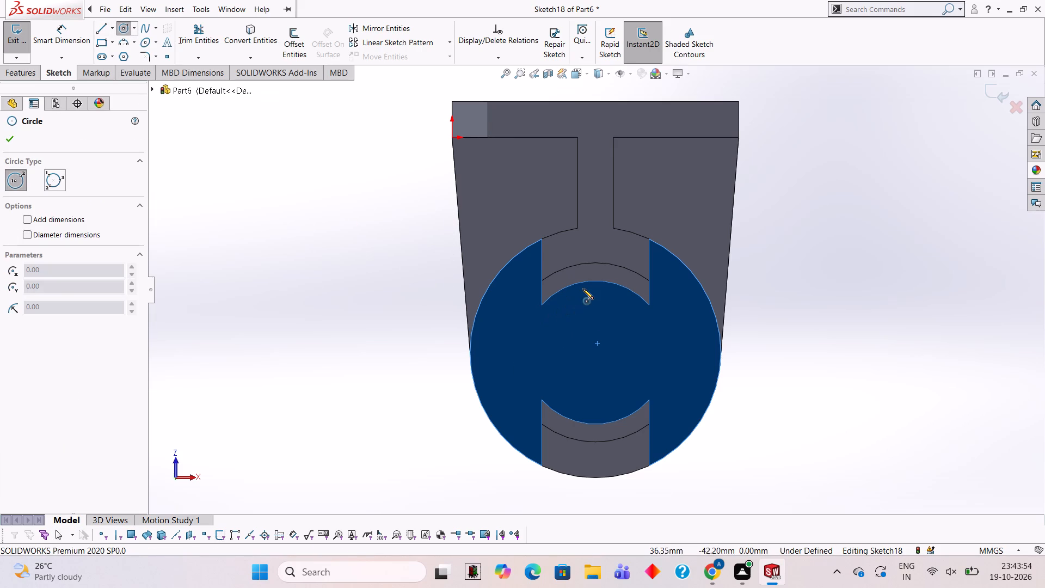
{"action": "left_click", "coordinate": [596, 354]}
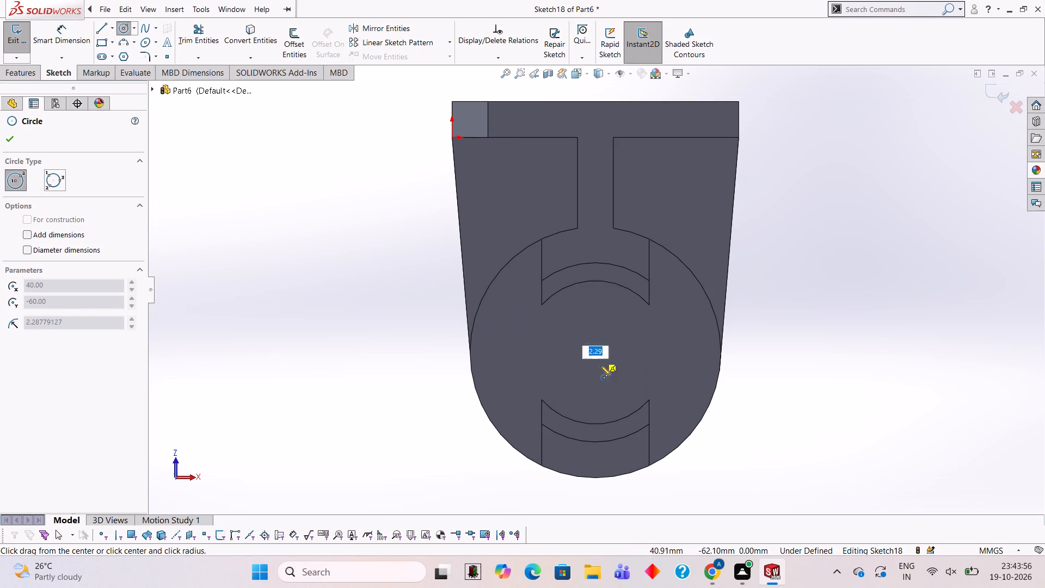
{"action": "type", "text": "20"}
{"action": "key", "text": "Return"}
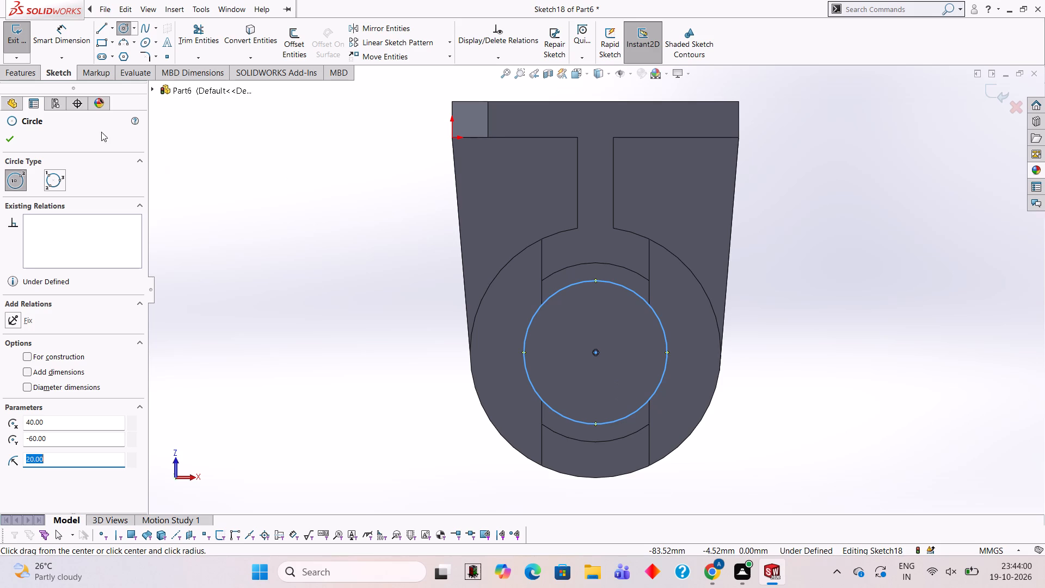
Cut-extrude the 20 mm radius circle to a blind depth of 50 mm to open the bore through the boss.
{"action": "left_click", "coordinate": [22, 76]}
{"action": "left_click", "coordinate": [192, 51]}
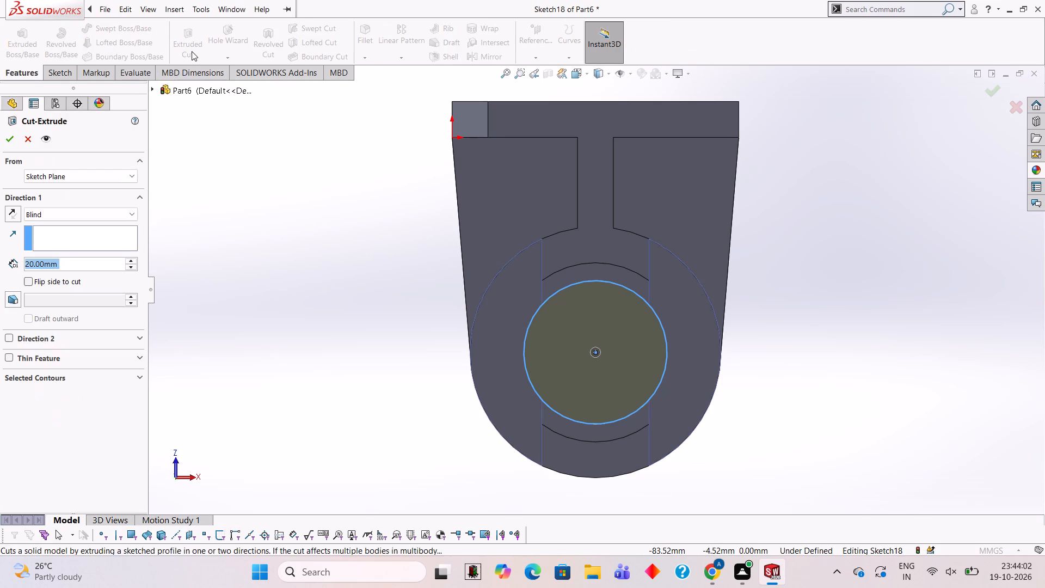
{"action": "type", "text": "50"}
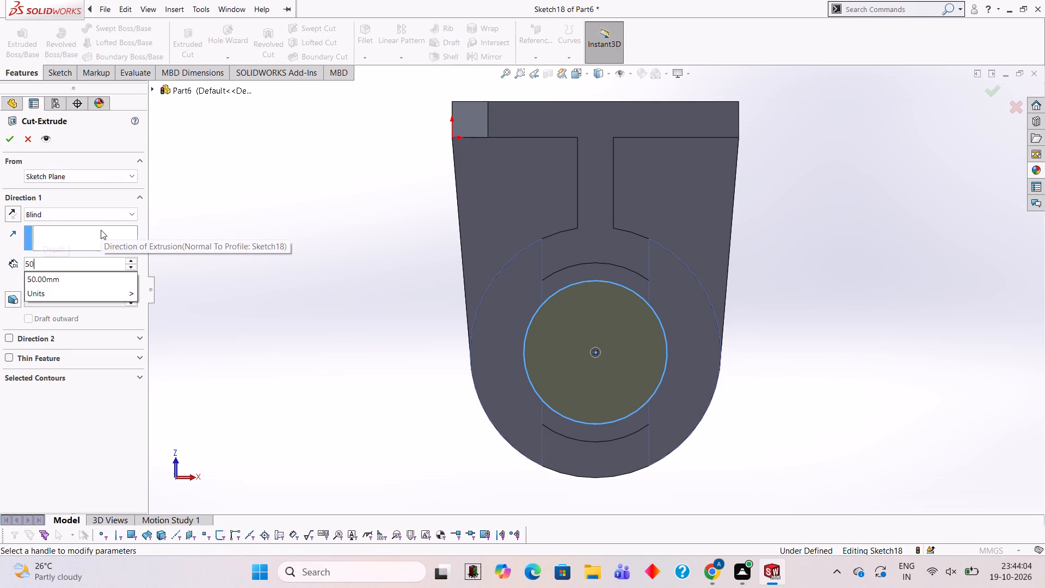
{"action": "key", "text": "Return"}
{"action": "left_click", "coordinate": [10, 139]}
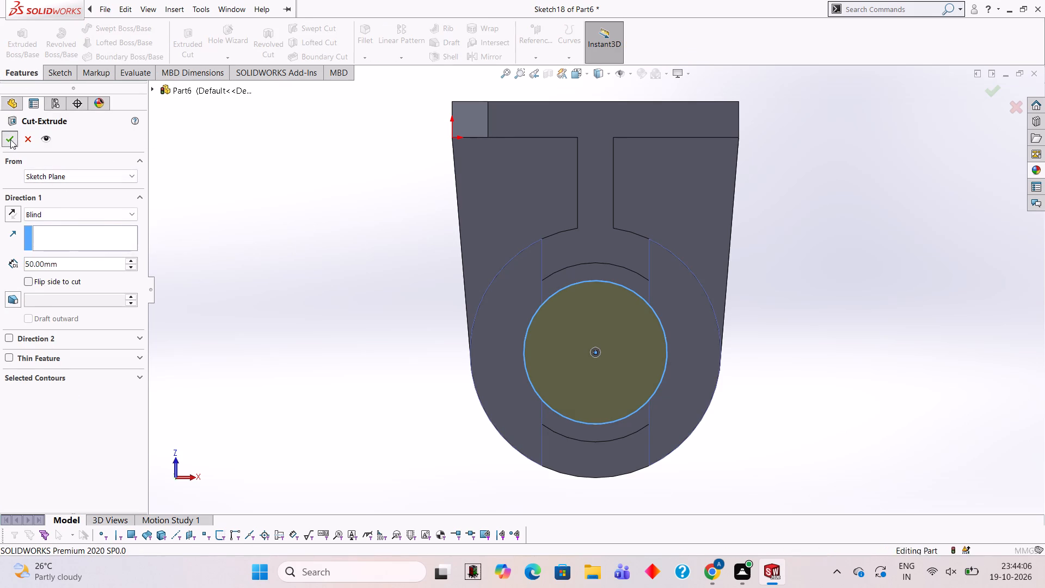
{"action": "left_click", "coordinate": [236, 206]}
Examine the bracket from all around, checking the through bore, the stepped end segments, the rib and the plate holes.
{"action": "middle_click_drag", "start_coordinate": [245, 201], "coordinate": [420, 297]}
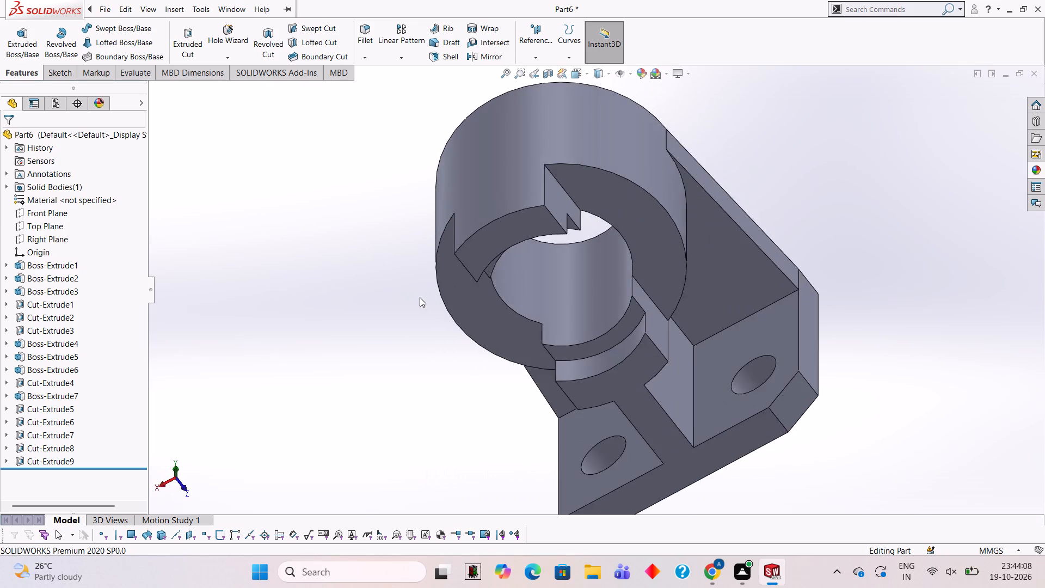
{"action": "scroll", "coordinate": [600, 274], "scroll_direction": "up", "scroll_amount": 2}
{"action": "middle_click_drag", "start_coordinate": [581, 272], "coordinate": [560, 332]}
{"action": "middle_click_drag", "start_coordinate": [650, 302], "coordinate": [718, 291]}
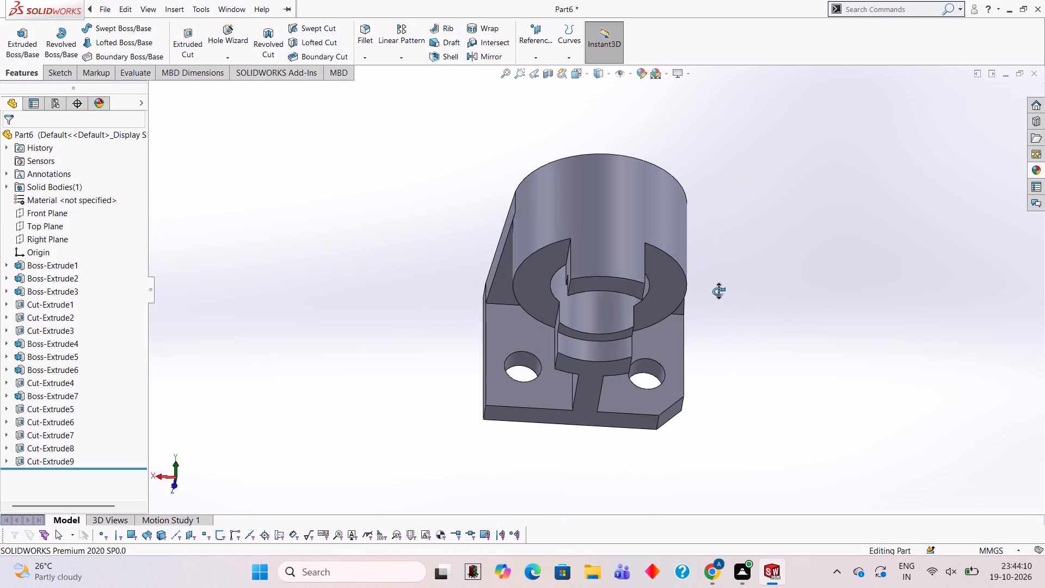
{"action": "middle_click_drag", "start_coordinate": [718, 291], "coordinate": [716, 290]}
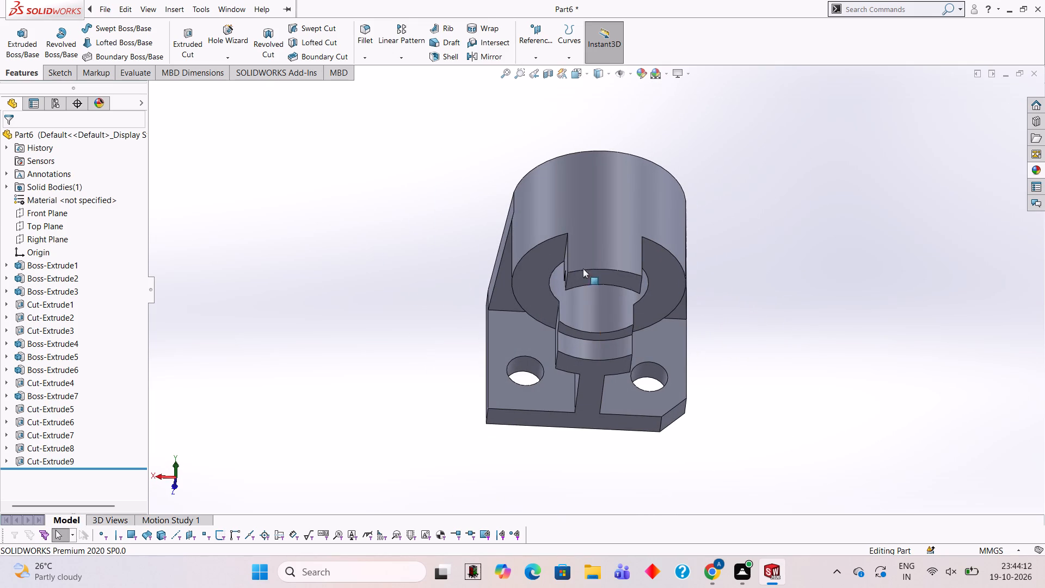
{"action": "middle_click_drag", "start_coordinate": [583, 268], "coordinate": [601, 242]}
{"action": "scroll", "coordinate": [586, 322], "scroll_direction": "up", "scroll_amount": 3}
{"action": "scroll", "coordinate": [597, 293], "scroll_direction": "down", "scroll_amount": 3}
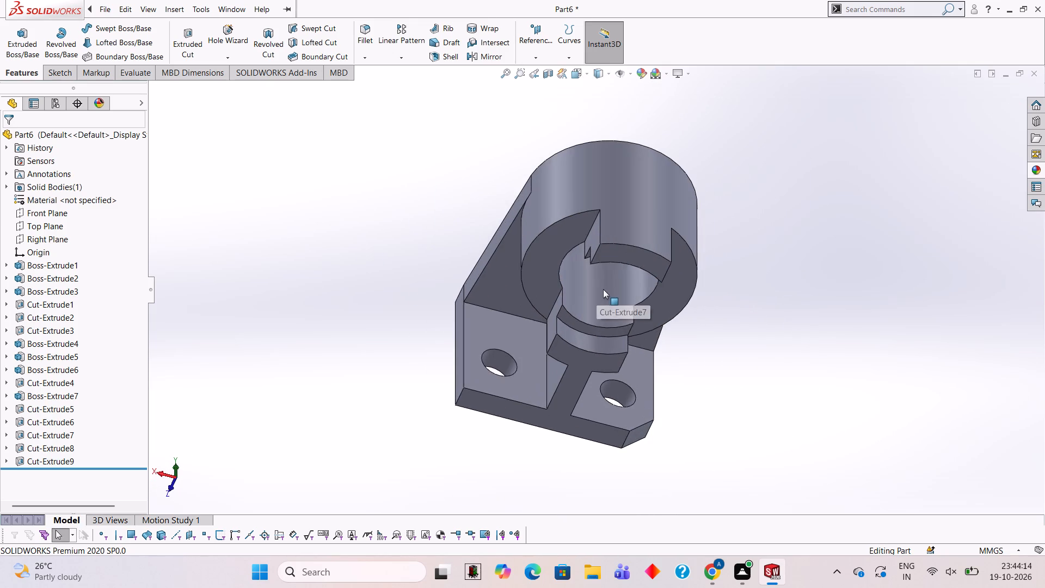
{"action": "middle_click_drag", "start_coordinate": [603, 281], "coordinate": [563, 263]}
{"action": "middle_click_drag", "start_coordinate": [810, 241], "coordinate": [766, 278]}
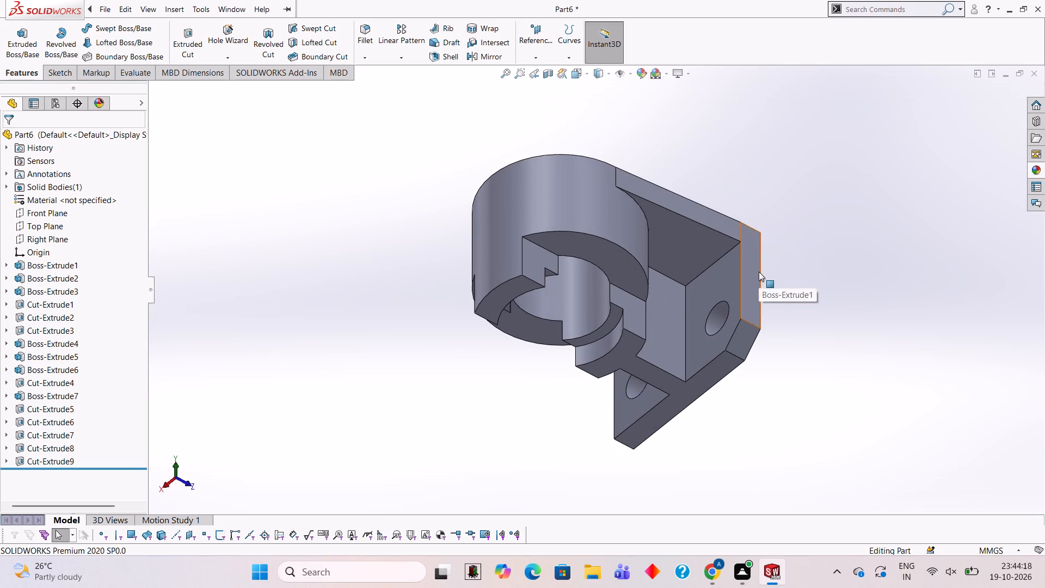
{"action": "middle_click_drag", "start_coordinate": [569, 241], "coordinate": [685, 289]}
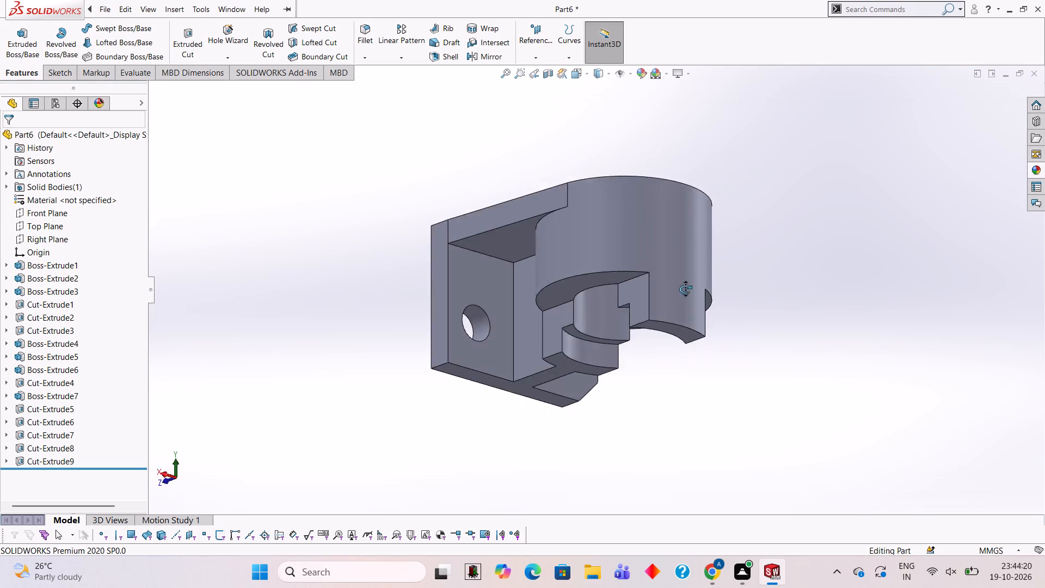
{"action": "middle_click_drag", "start_coordinate": [685, 289], "coordinate": [710, 218]}
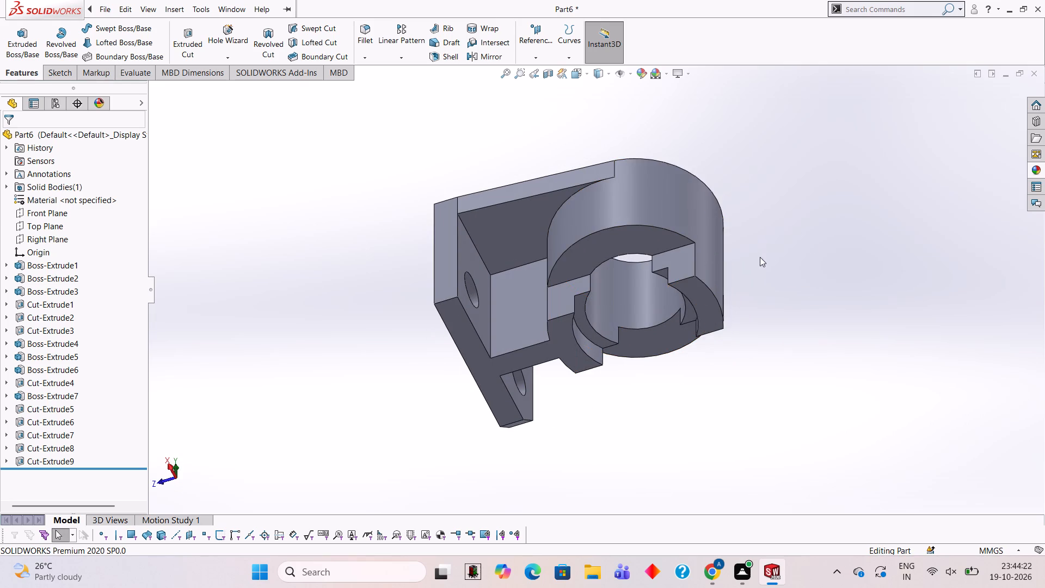
{"action": "middle_click_drag", "start_coordinate": [706, 220], "coordinate": [671, 210]}
{"action": "scroll", "coordinate": [742, 272], "scroll_direction": "up", "scroll_amount": 1}
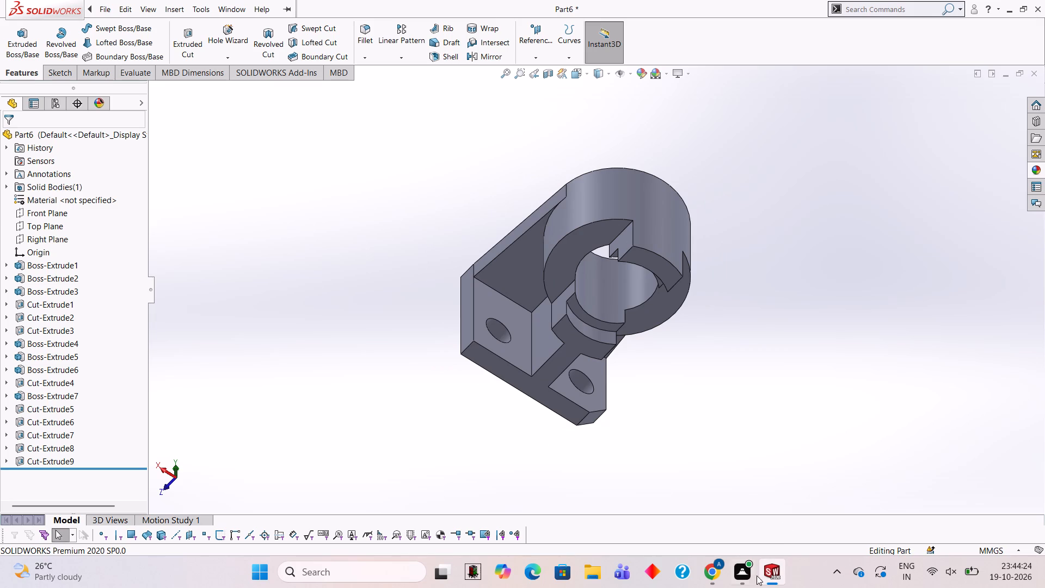
{"action": "scroll", "coordinate": [614, 272], "scroll_direction": "up", "scroll_amount": 1}
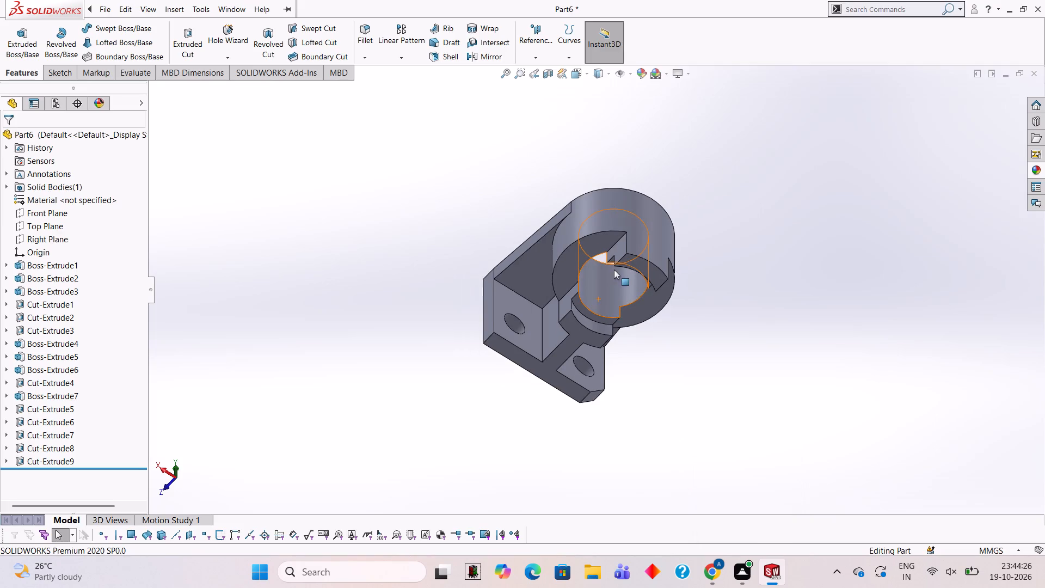
{"action": "scroll", "coordinate": [619, 288], "scroll_direction": "down", "scroll_amount": 2}
{"action": "scroll", "coordinate": [598, 211], "scroll_direction": "down", "scroll_amount": 2}
{"action": "middle_click_drag", "start_coordinate": [629, 253], "coordinate": [619, 347]}
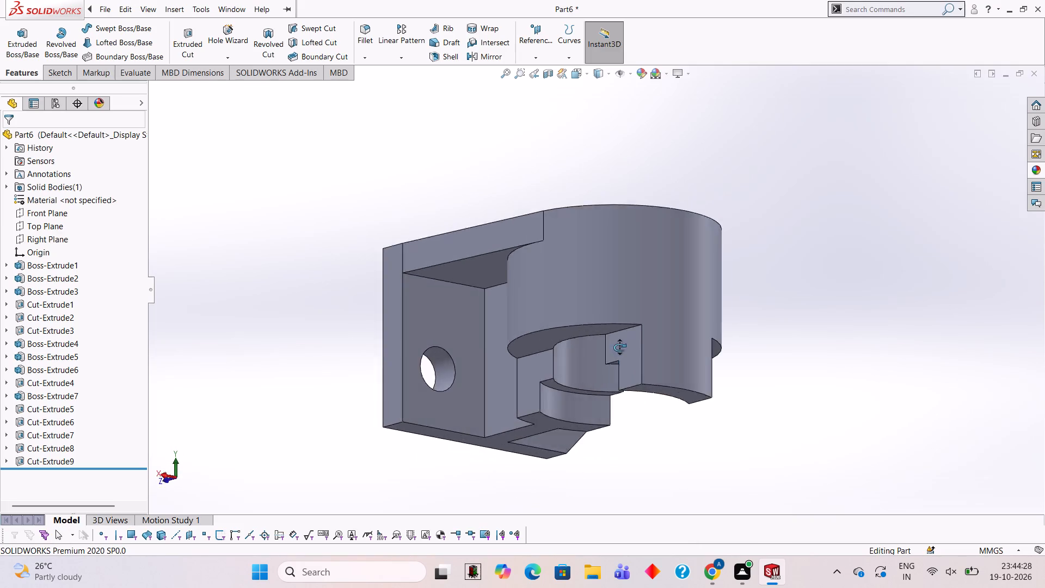
{"action": "middle_click_drag", "start_coordinate": [619, 347], "coordinate": [594, 331]}
{"action": "middle_click_drag", "start_coordinate": [694, 261], "coordinate": [578, 283]}
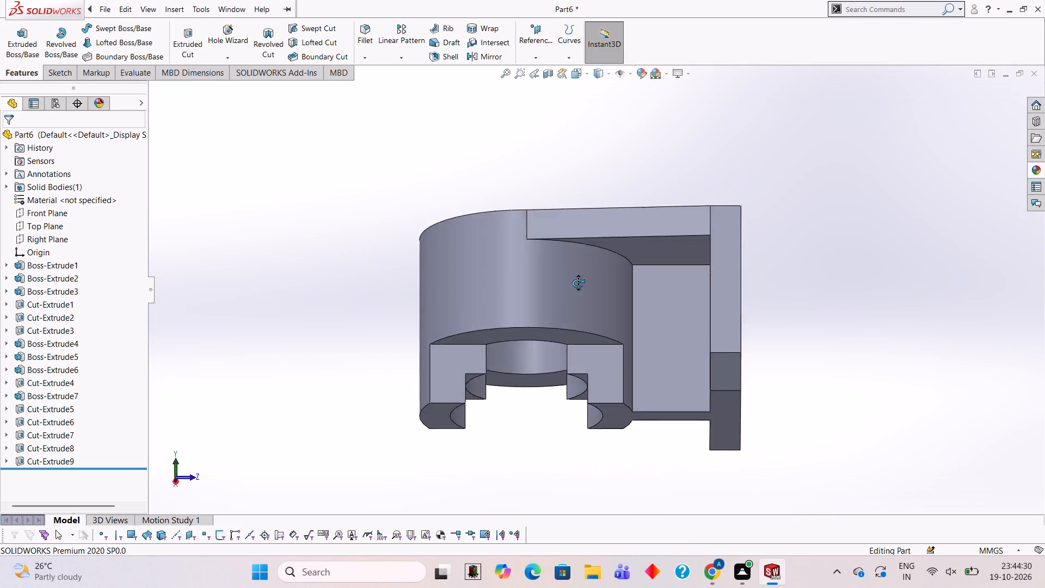
{"action": "middle_click_drag", "start_coordinate": [578, 283], "coordinate": [581, 400]}
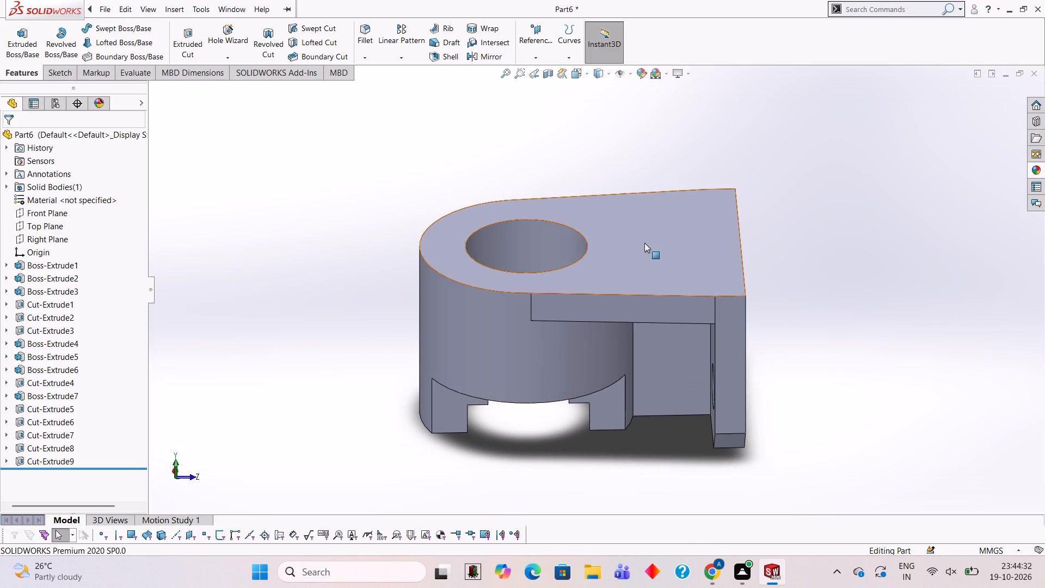
{"action": "middle_click_drag", "start_coordinate": [680, 261], "coordinate": [665, 212]}
{"action": "middle_click_drag", "start_coordinate": [715, 271], "coordinate": [689, 201]}
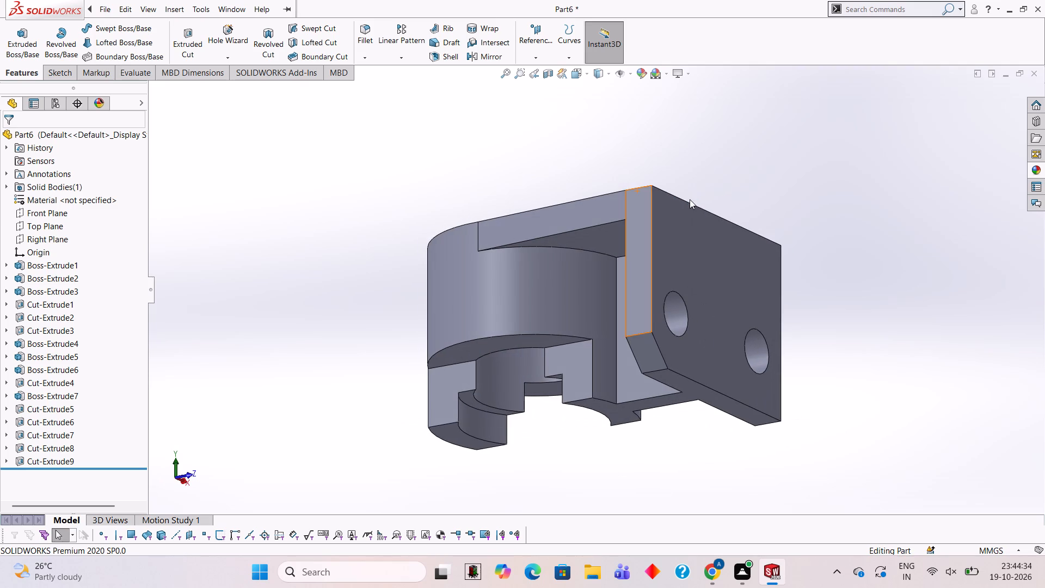
{"action": "scroll", "coordinate": [582, 336], "scroll_direction": "down", "scroll_amount": 3}
{"action": "middle_click_drag", "start_coordinate": [610, 311], "coordinate": [651, 287]}
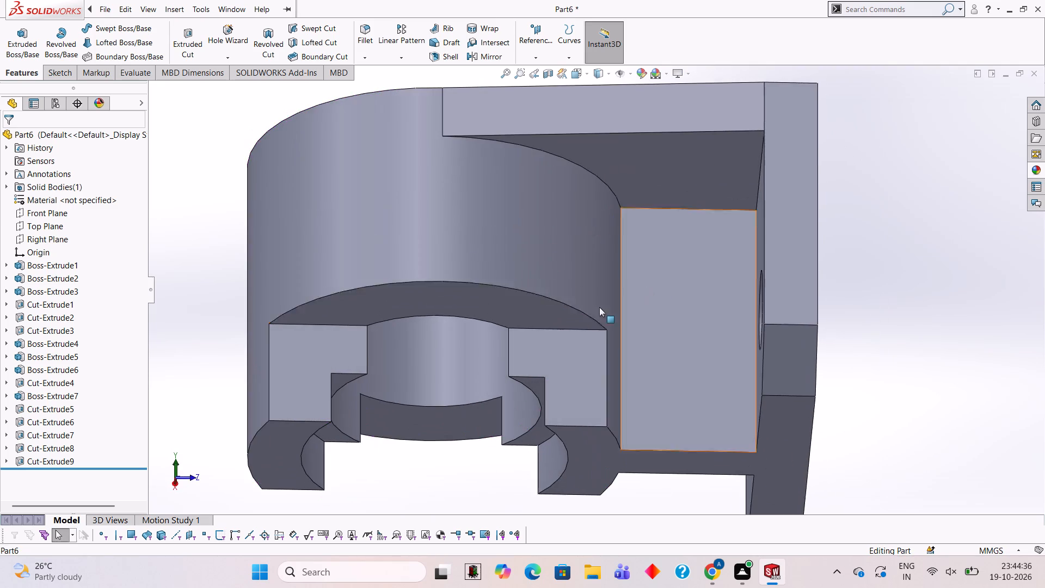
{"action": "scroll", "coordinate": [598, 307], "scroll_direction": "up", "scroll_amount": 3}
{"action": "middle_click_drag", "start_coordinate": [734, 303], "coordinate": [856, 291]}
{"action": "scroll", "coordinate": [702, 324], "scroll_direction": "down", "scroll_amount": 1}
{"action": "middle_click_drag", "start_coordinate": [678, 307], "coordinate": [634, 284]}
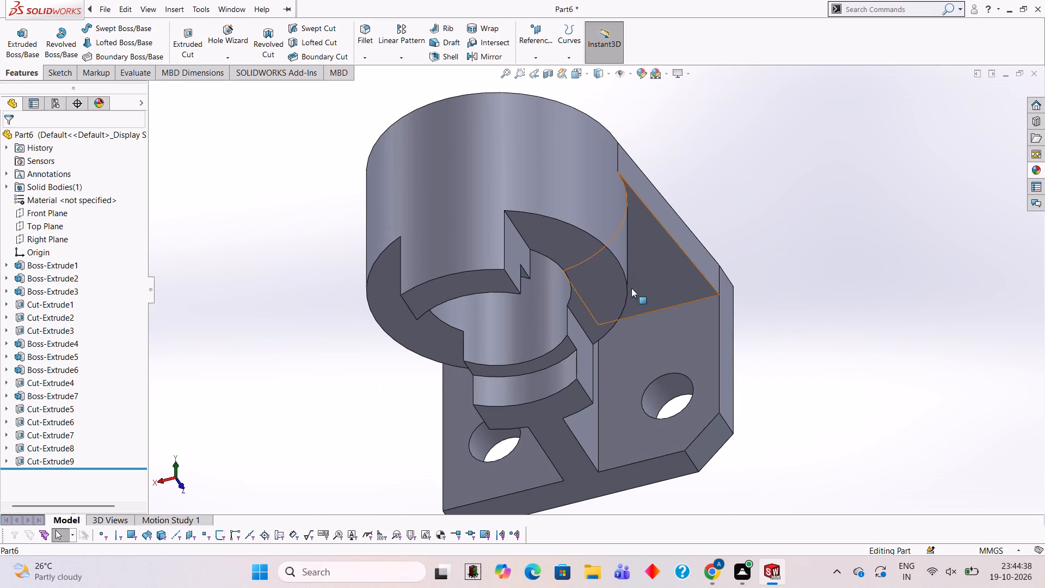
Apply the Blue LED appearance to the whole bracket body.
{"action": "left_click", "coordinate": [1038, 171]}
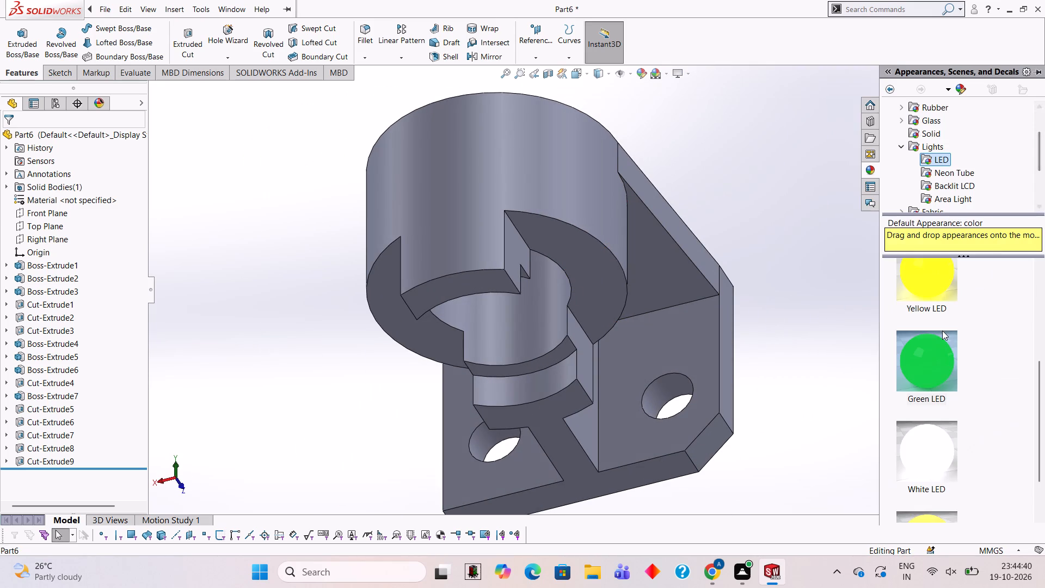
{"action": "scroll", "coordinate": [935, 357], "scroll_direction": "up", "scroll_amount": 5}
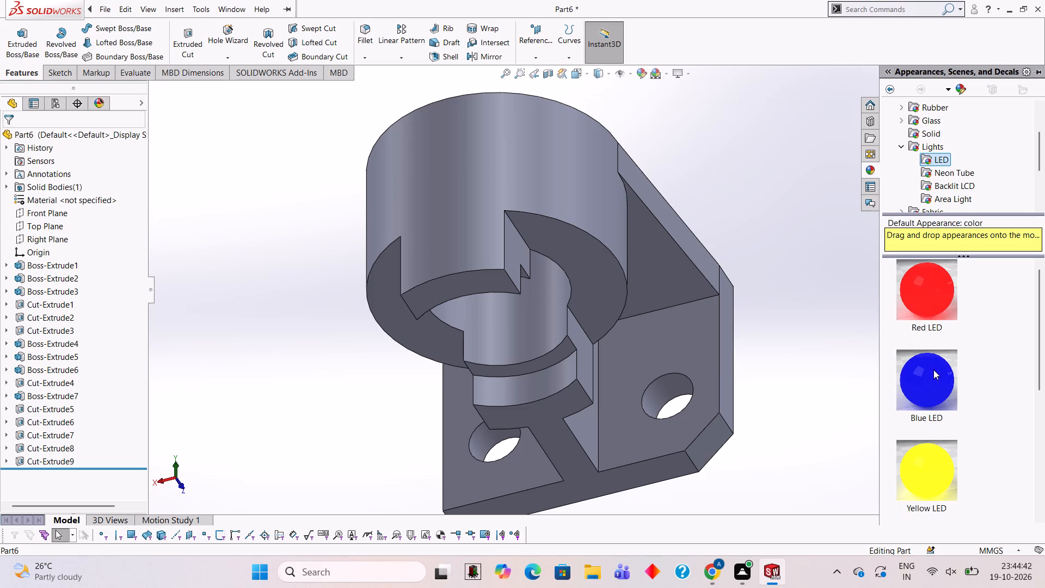
{"action": "left_click_drag", "start_coordinate": [933, 370], "coordinate": [592, 175]}
{"action": "left_click", "coordinate": [611, 178]}
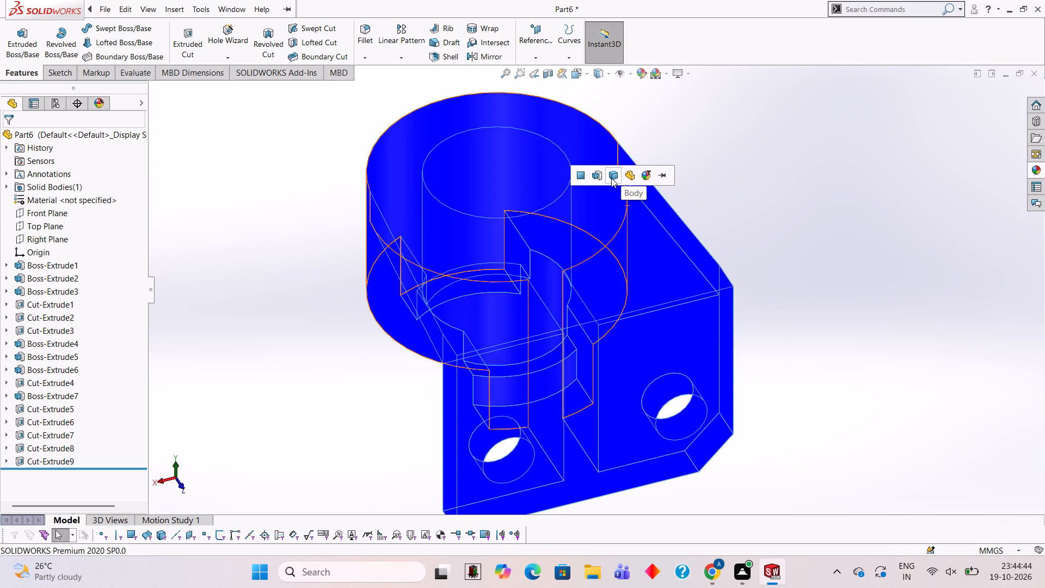
Apply the Red LED appearance to the cut feature that forms the bore and the recessed flat ring face.
{"action": "middle_click_drag", "start_coordinate": [609, 332], "coordinate": [613, 216]}
{"action": "middle_click_drag", "start_coordinate": [591, 225], "coordinate": [542, 333]}
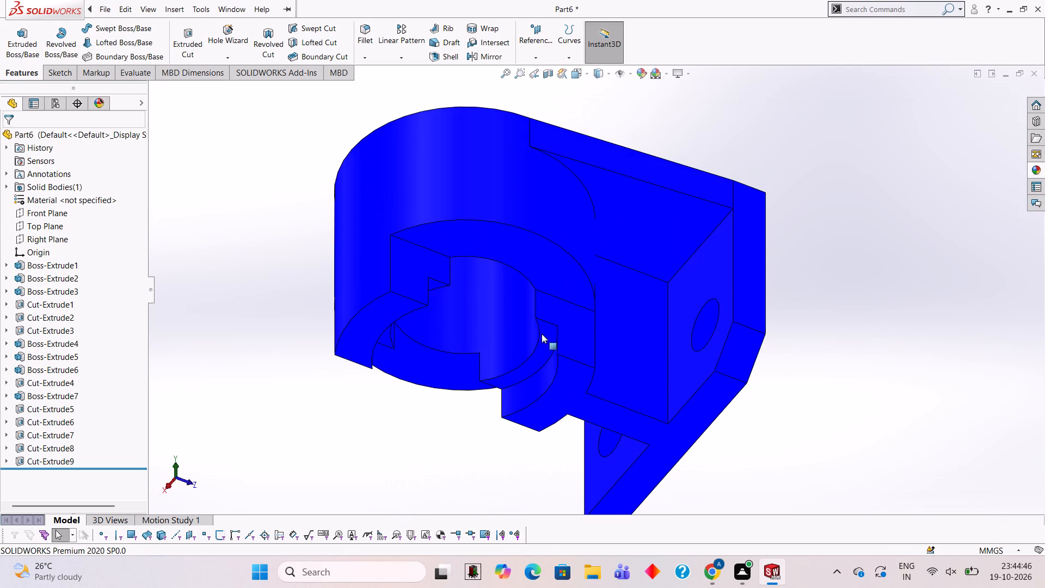
{"action": "left_click", "coordinate": [1041, 174]}
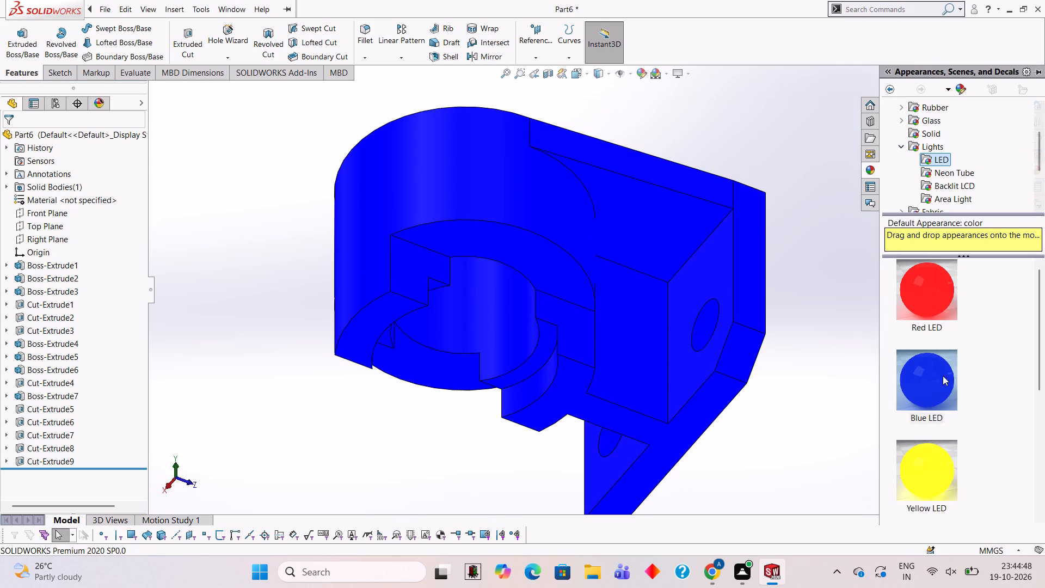
{"action": "left_click_drag", "start_coordinate": [926, 266], "coordinate": [508, 305]}
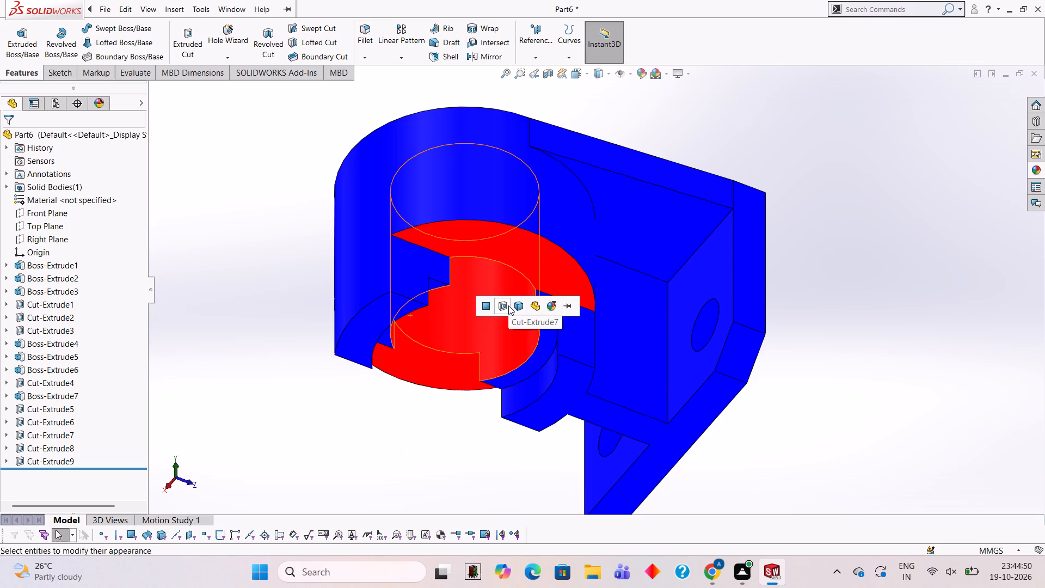
{"action": "left_click", "coordinate": [508, 305]}
Apply the Yellow LED appearance to the end faces of the boss segments, the rib and the plate.
{"action": "left_click", "coordinate": [1033, 170]}
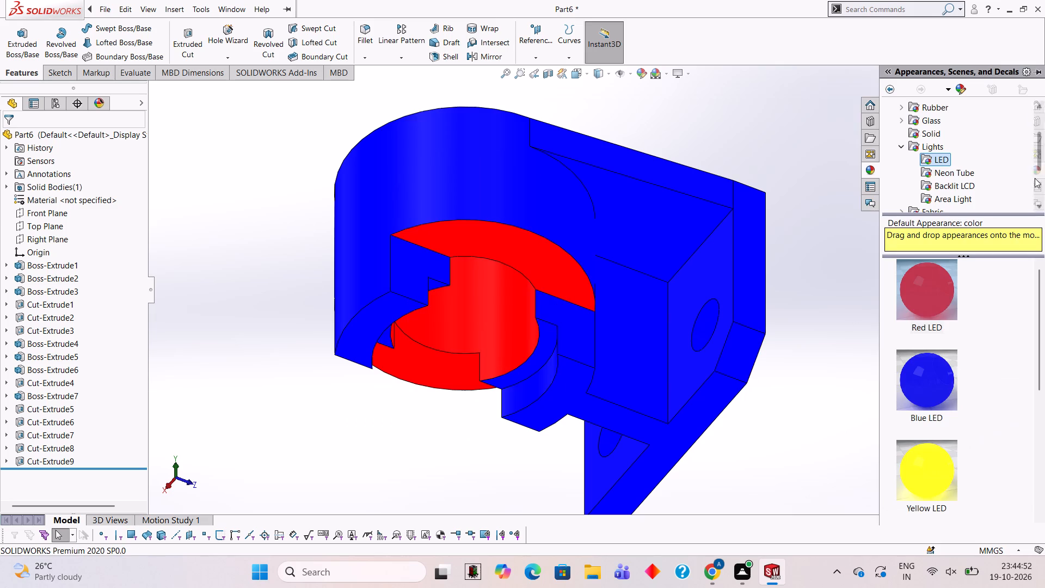
{"action": "left_click_drag", "start_coordinate": [937, 458], "coordinate": [339, 322]}
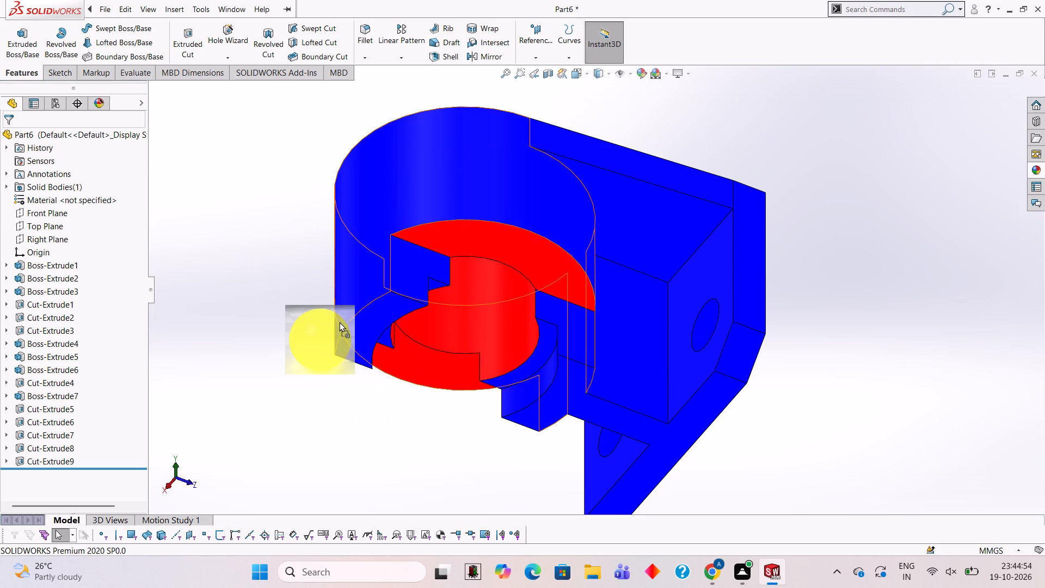
{"action": "left_click_drag", "start_coordinate": [339, 322], "coordinate": [395, 312]}
{"action": "left_click", "coordinate": [394, 312]}
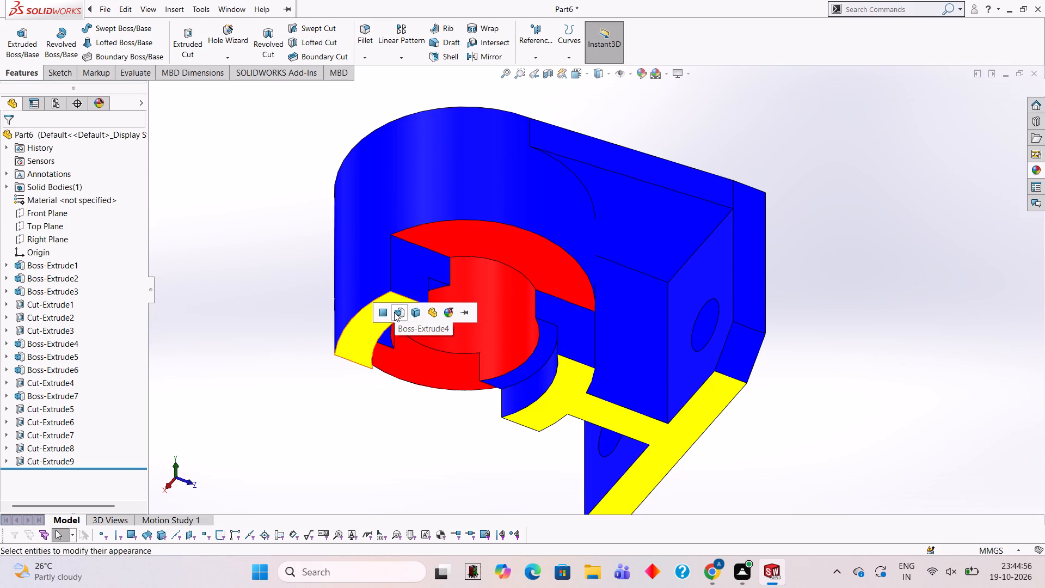
Apply the Green LED appearance to the stepped inner cut feature of the boss end segments.
{"action": "left_click", "coordinate": [1035, 171]}
{"action": "scroll", "coordinate": [930, 454], "scroll_direction": "down", "scroll_amount": 2}
{"action": "left_click_drag", "start_coordinate": [927, 309], "coordinate": [519, 381]}
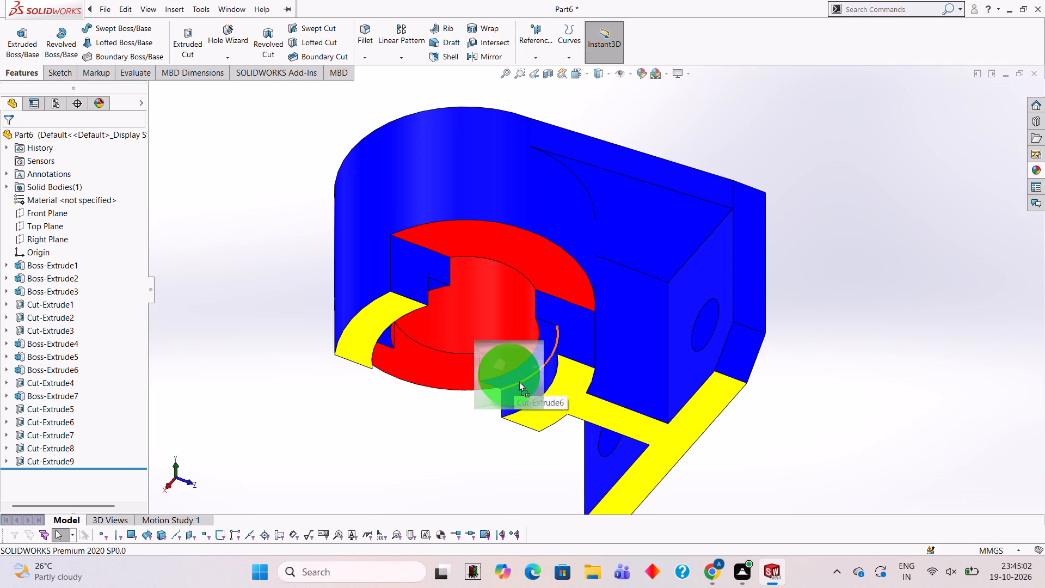
{"action": "left_click_drag", "start_coordinate": [519, 381], "coordinate": [518, 381]}
{"action": "left_click", "coordinate": [518, 381]}
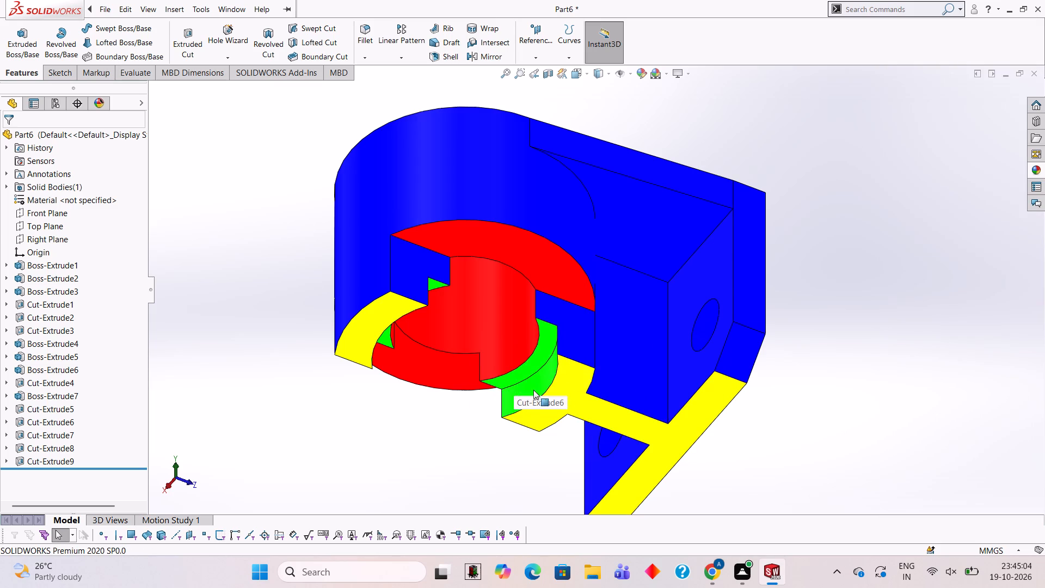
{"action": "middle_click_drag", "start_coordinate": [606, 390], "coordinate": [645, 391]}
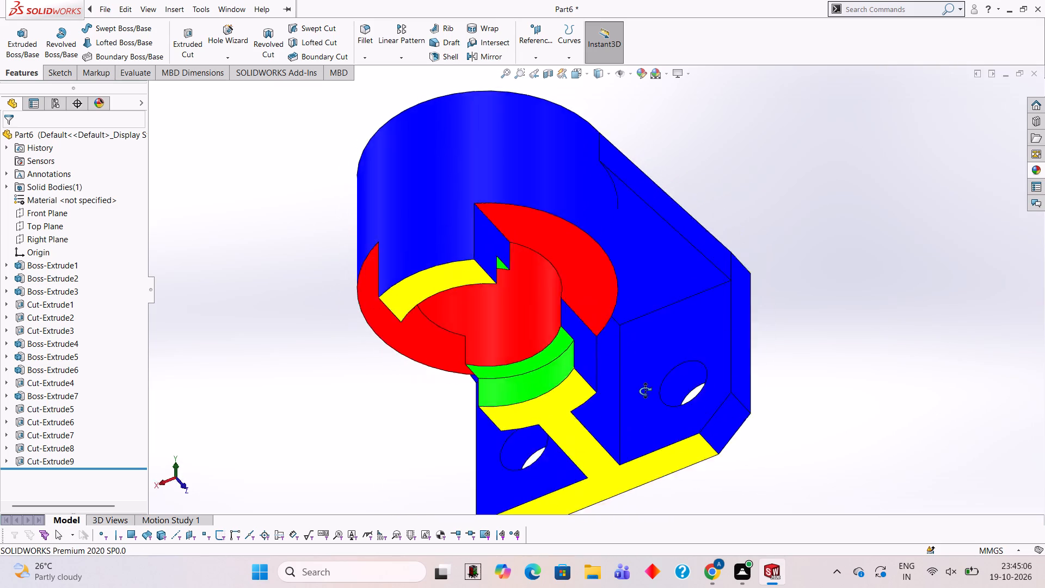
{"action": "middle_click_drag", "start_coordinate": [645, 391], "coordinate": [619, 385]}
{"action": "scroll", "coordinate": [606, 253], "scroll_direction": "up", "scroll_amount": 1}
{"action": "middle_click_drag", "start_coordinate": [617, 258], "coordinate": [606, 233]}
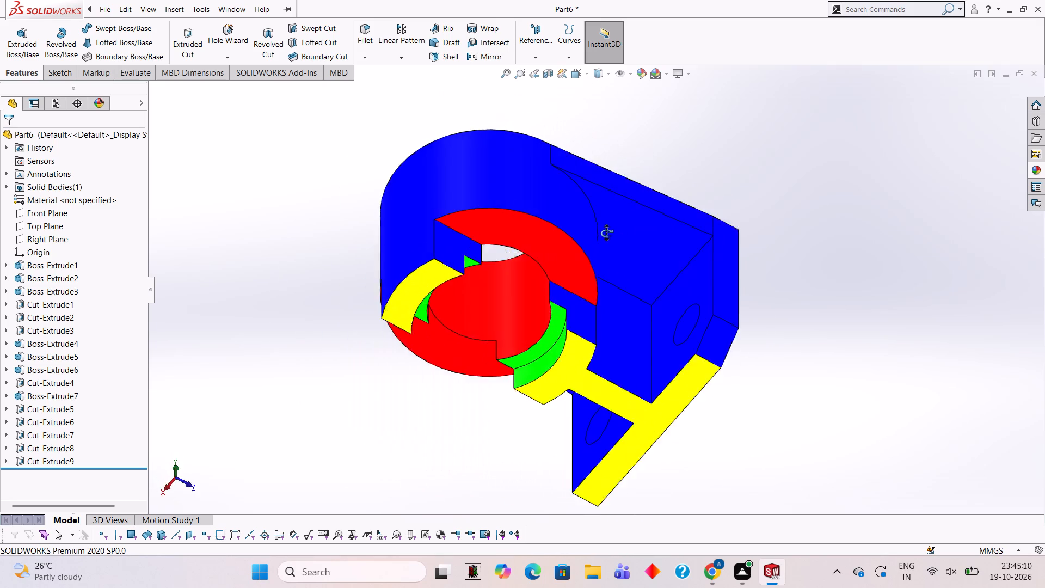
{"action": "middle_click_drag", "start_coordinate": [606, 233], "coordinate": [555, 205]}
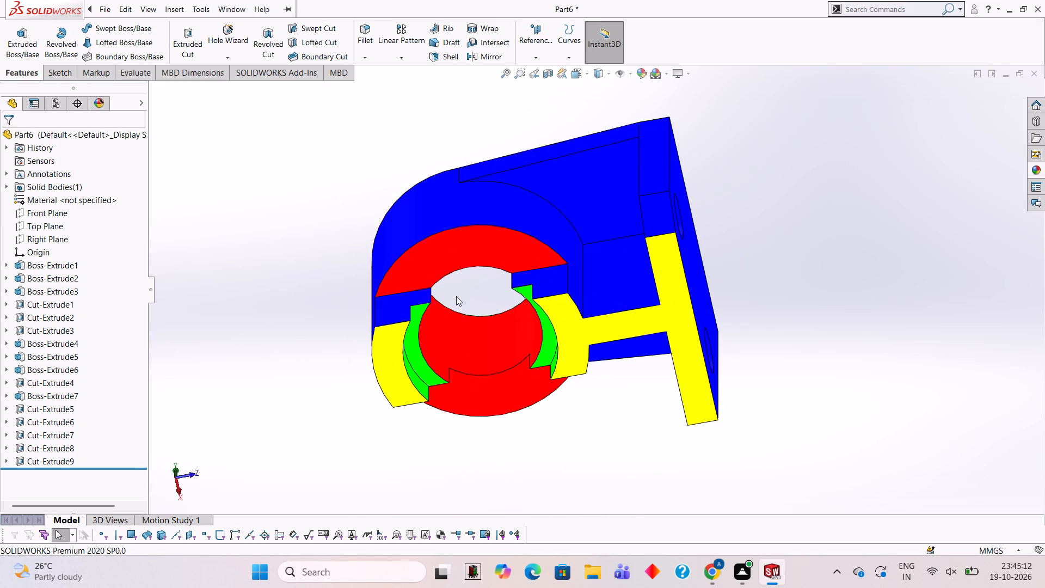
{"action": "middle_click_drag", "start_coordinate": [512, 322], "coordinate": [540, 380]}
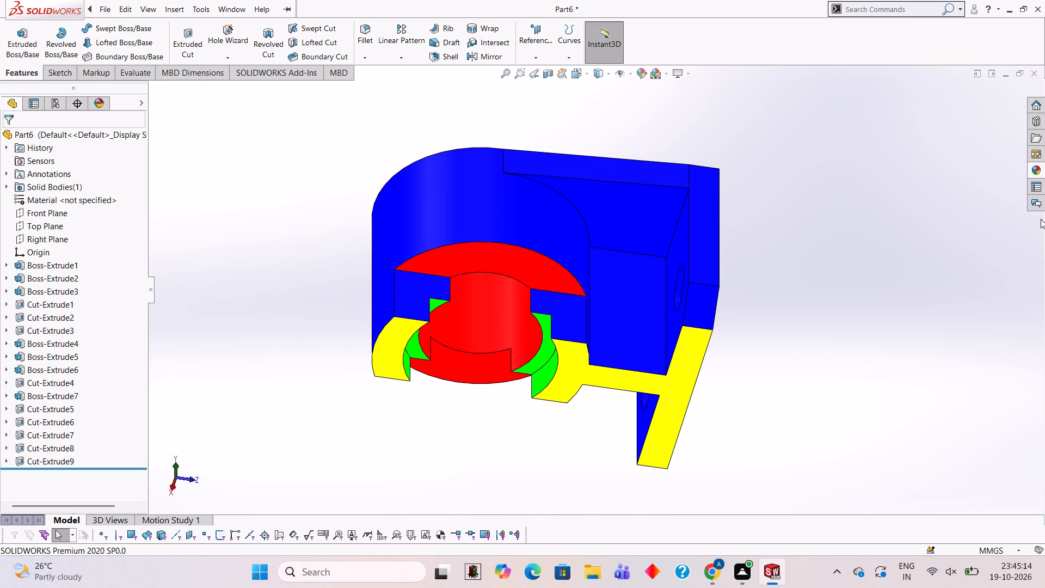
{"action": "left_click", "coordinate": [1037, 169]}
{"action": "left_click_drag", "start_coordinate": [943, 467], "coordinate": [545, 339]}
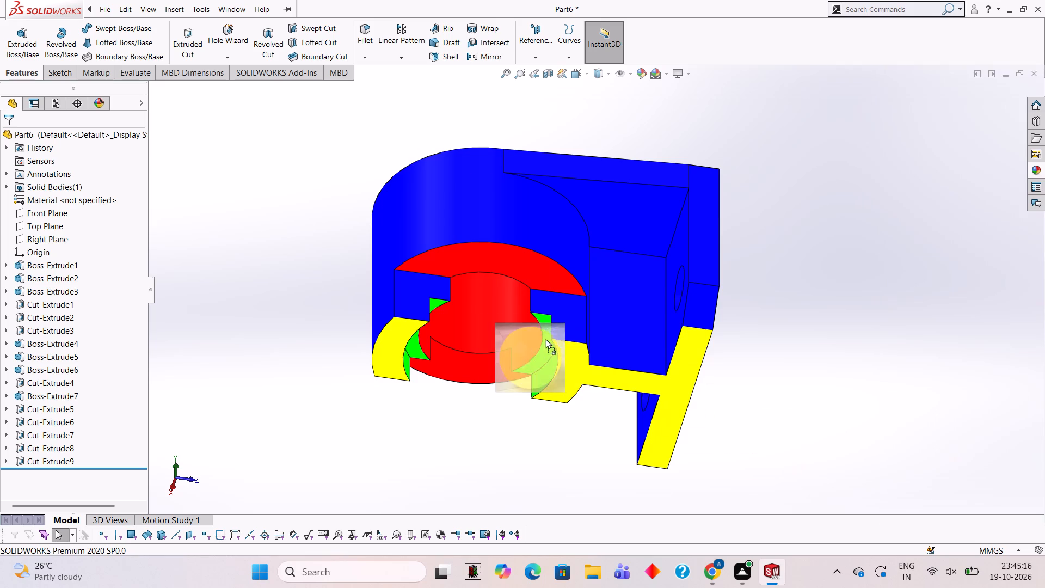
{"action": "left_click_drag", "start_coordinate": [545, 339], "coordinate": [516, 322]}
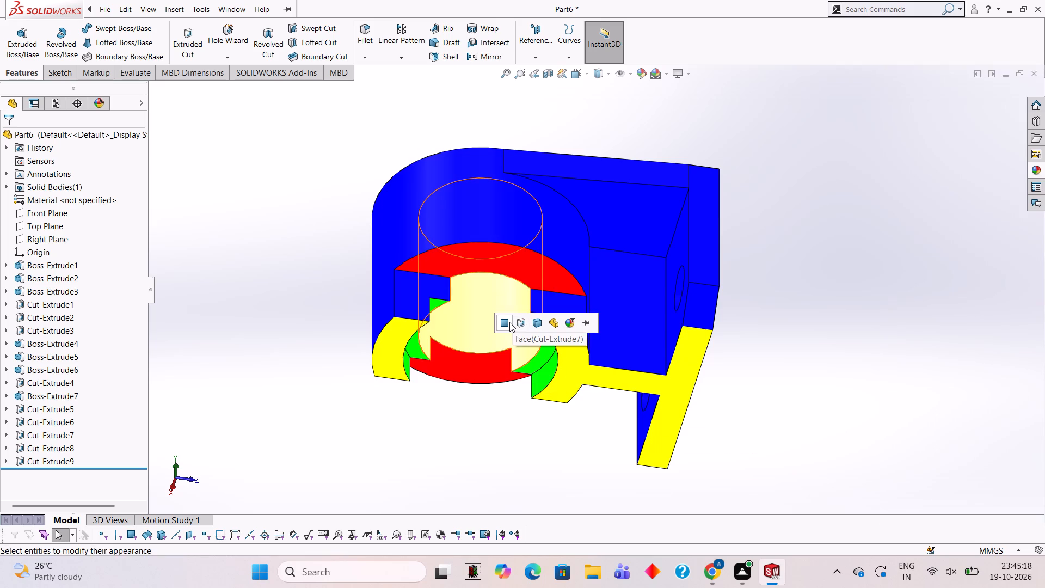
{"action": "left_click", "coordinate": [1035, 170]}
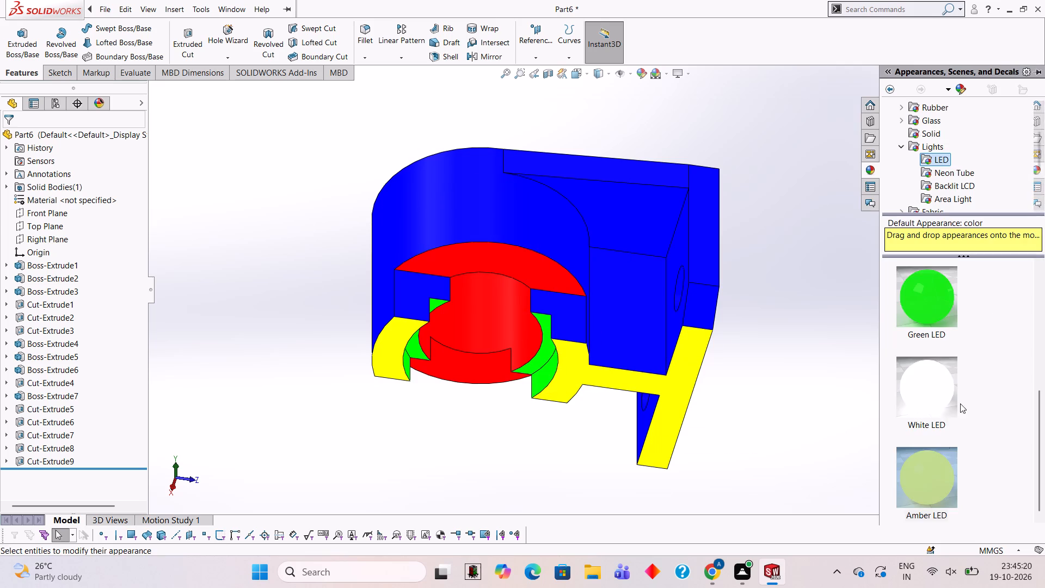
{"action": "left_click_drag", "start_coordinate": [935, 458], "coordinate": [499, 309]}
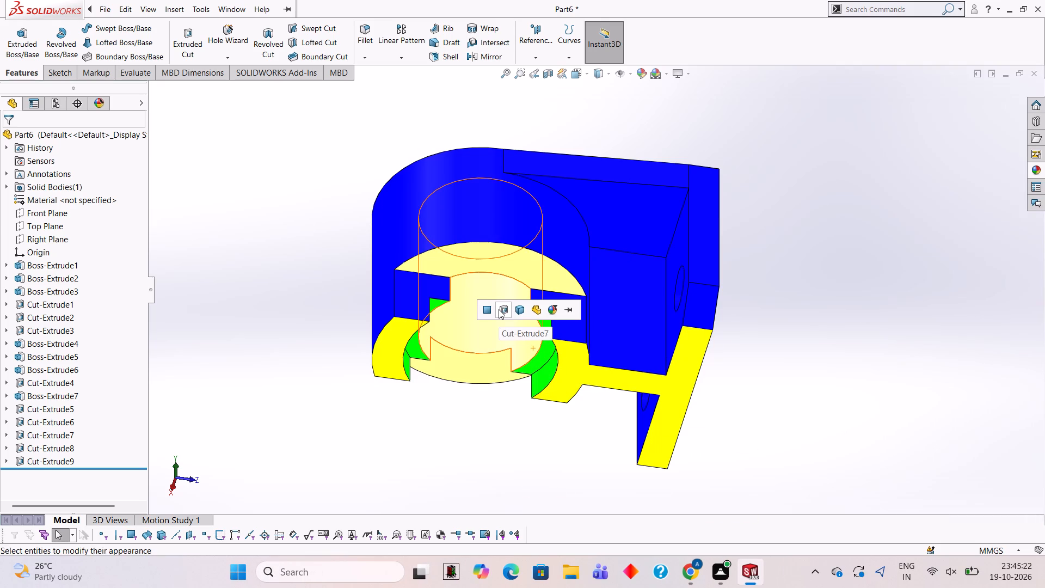
Apply the Yellow LED appearance to the cylindrical bore face only.
{"action": "left_click", "coordinate": [1034, 166]}
{"action": "scroll", "coordinate": [946, 431], "scroll_direction": "down", "scroll_amount": 3}
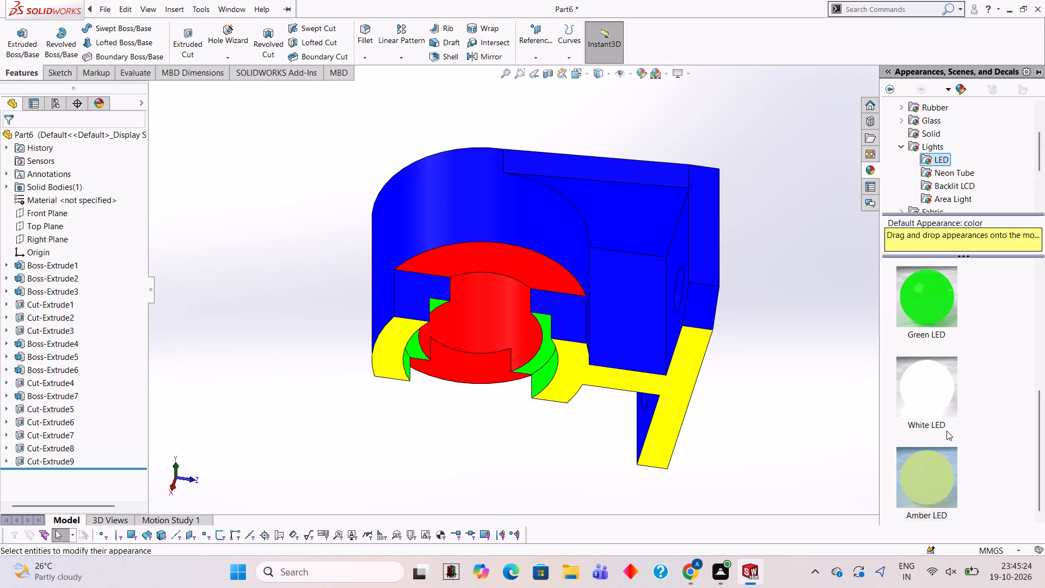
{"action": "scroll", "coordinate": [947, 427], "scroll_direction": "up", "scroll_amount": 3}
{"action": "left_click_drag", "start_coordinate": [942, 464], "coordinate": [508, 331]}
{"action": "left_click", "coordinate": [501, 329]}
Apply the Red LED appearance to the cut feature that forms the two plate holes.
{"action": "middle_click_drag", "start_coordinate": [548, 333], "coordinate": [597, 359]}
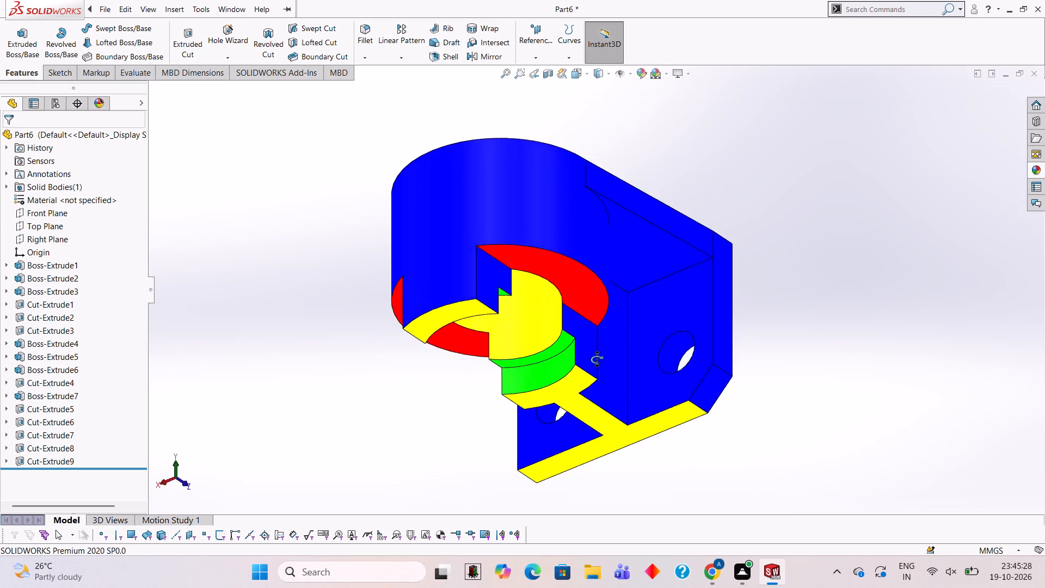
{"action": "middle_click_drag", "start_coordinate": [597, 359], "coordinate": [694, 381]}
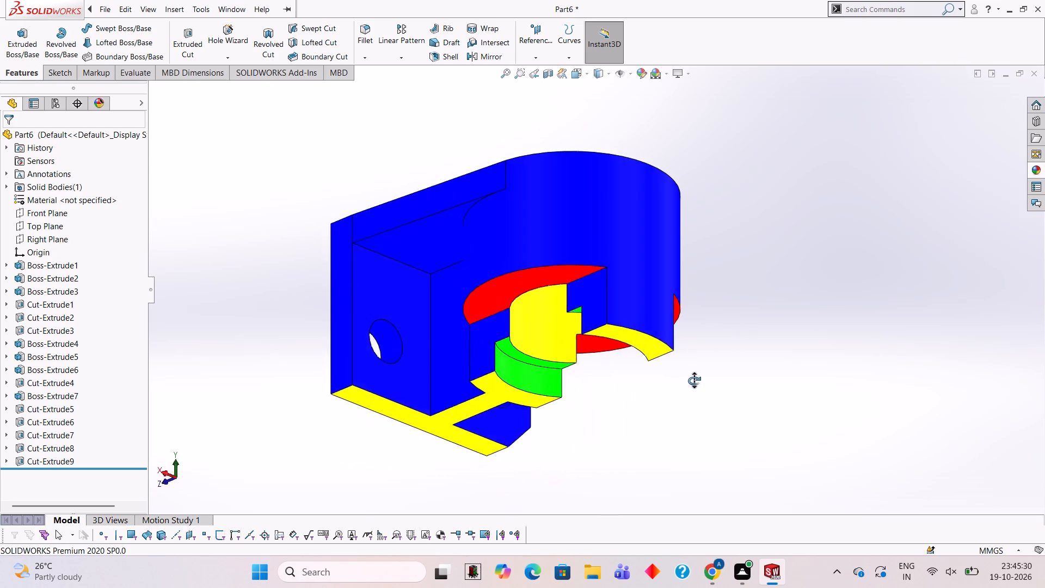
{"action": "middle_click_drag", "start_coordinate": [694, 381], "coordinate": [655, 356]}
{"action": "scroll", "coordinate": [650, 356], "scroll_direction": "up", "scroll_amount": 3}
{"action": "middle_click_drag", "start_coordinate": [640, 350], "coordinate": [640, 338]}
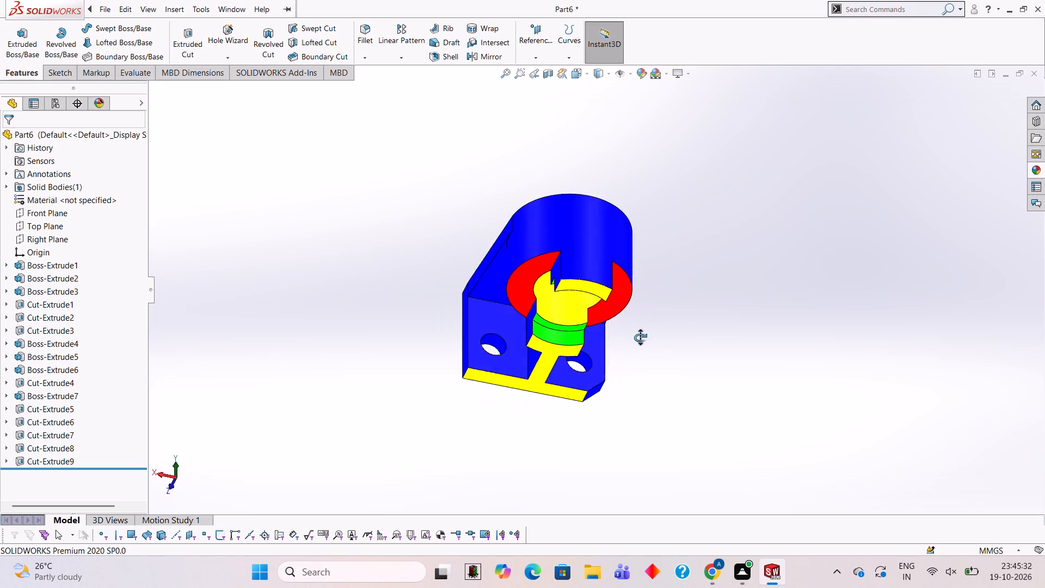
{"action": "middle_click_drag", "start_coordinate": [640, 338], "coordinate": [635, 340]}
{"action": "scroll", "coordinate": [596, 371], "scroll_direction": "down", "scroll_amount": 4}
{"action": "left_click", "coordinate": [1044, 161]}
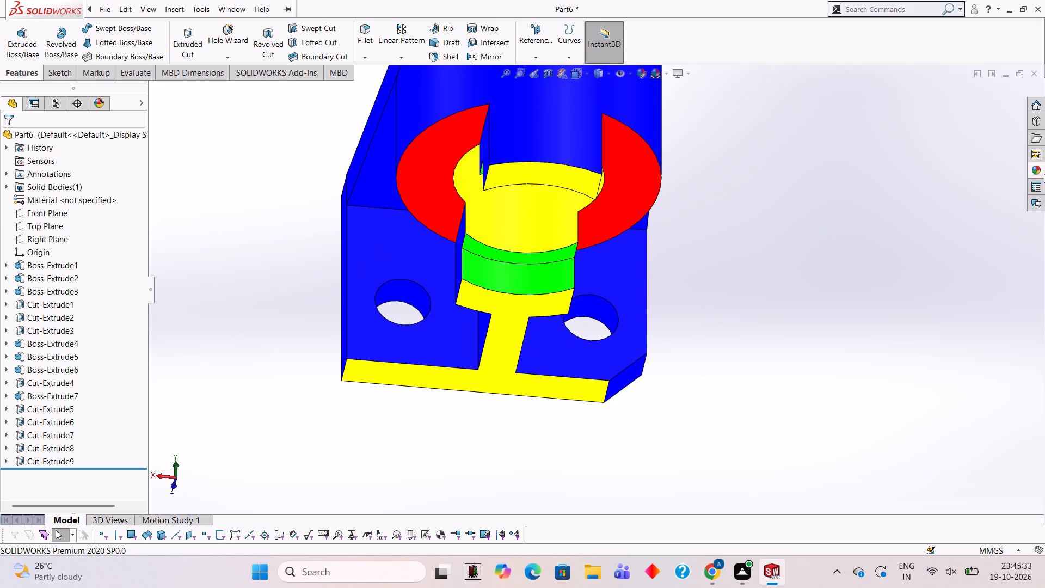
{"action": "left_click", "coordinate": [1038, 173]}
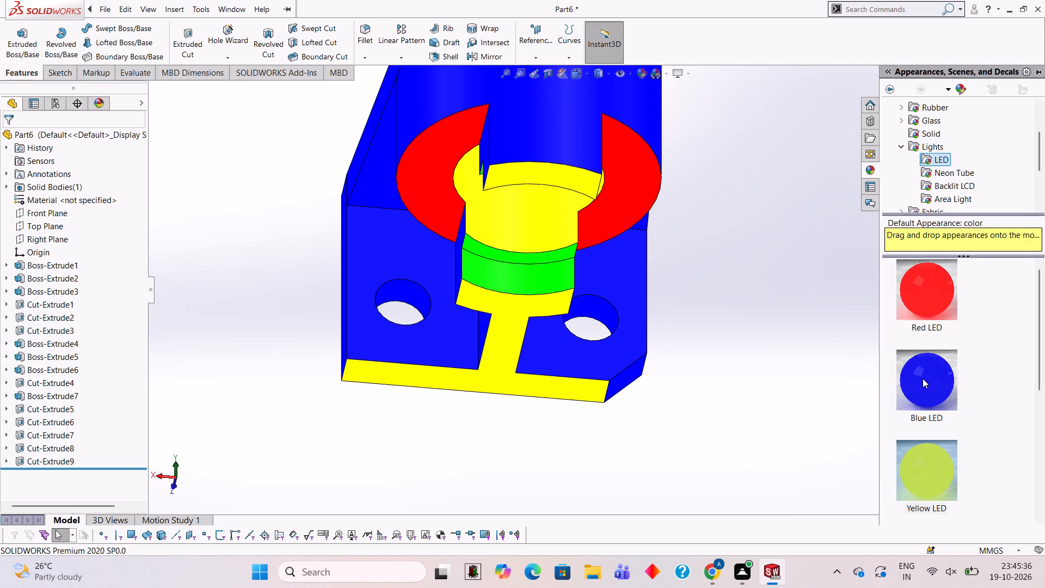
{"action": "left_click_drag", "start_coordinate": [924, 299], "coordinate": [924, 299]}
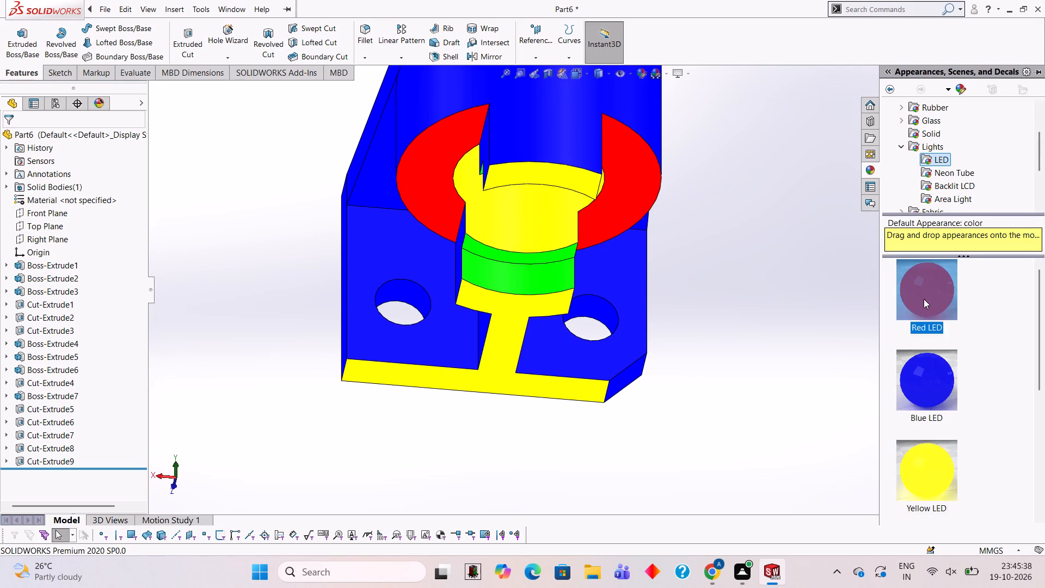
{"action": "left_click_drag", "start_coordinate": [924, 299], "coordinate": [384, 296]}
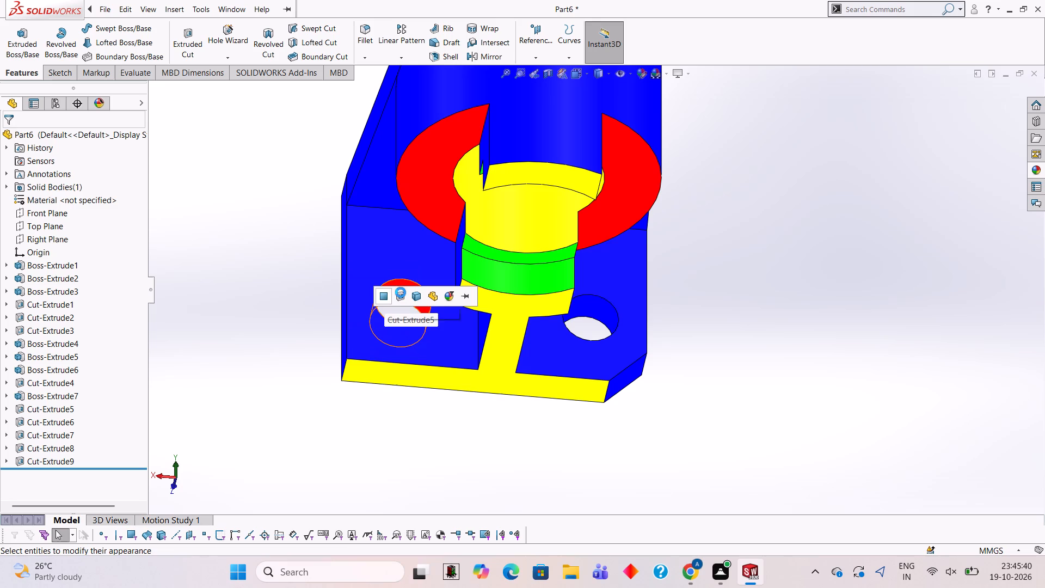
{"action": "left_click", "coordinate": [403, 291]}
Try to save the part in the Documents folder under the file name SPLIT BEARING/PLUMMER BLOCK.
{"action": "scroll", "coordinate": [564, 287], "scroll_direction": "up", "scroll_amount": 4}
{"action": "middle_click_drag", "start_coordinate": [577, 286], "coordinate": [555, 249]}
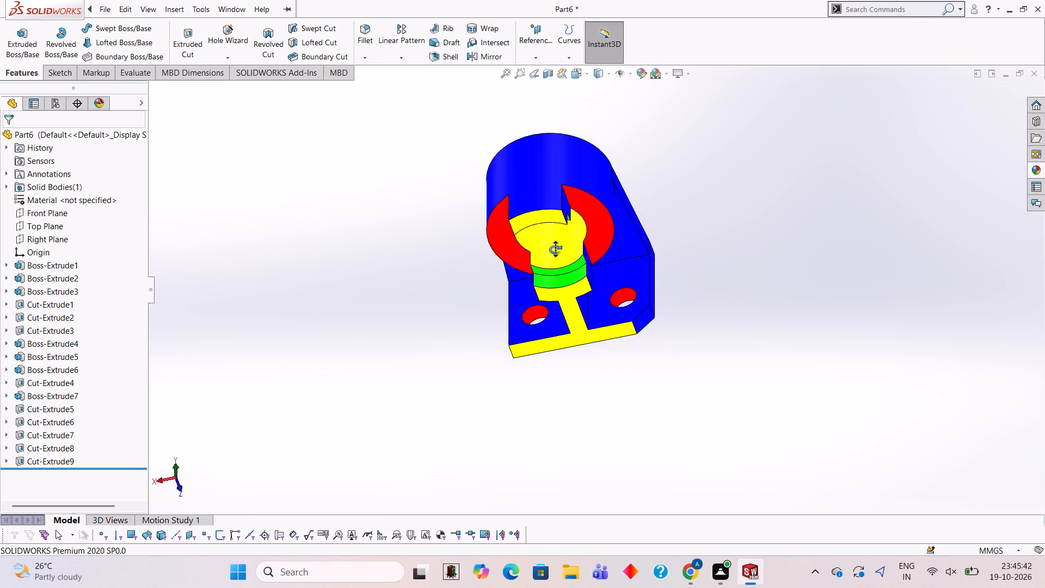
{"action": "middle_click_drag", "start_coordinate": [555, 249], "coordinate": [557, 247]}
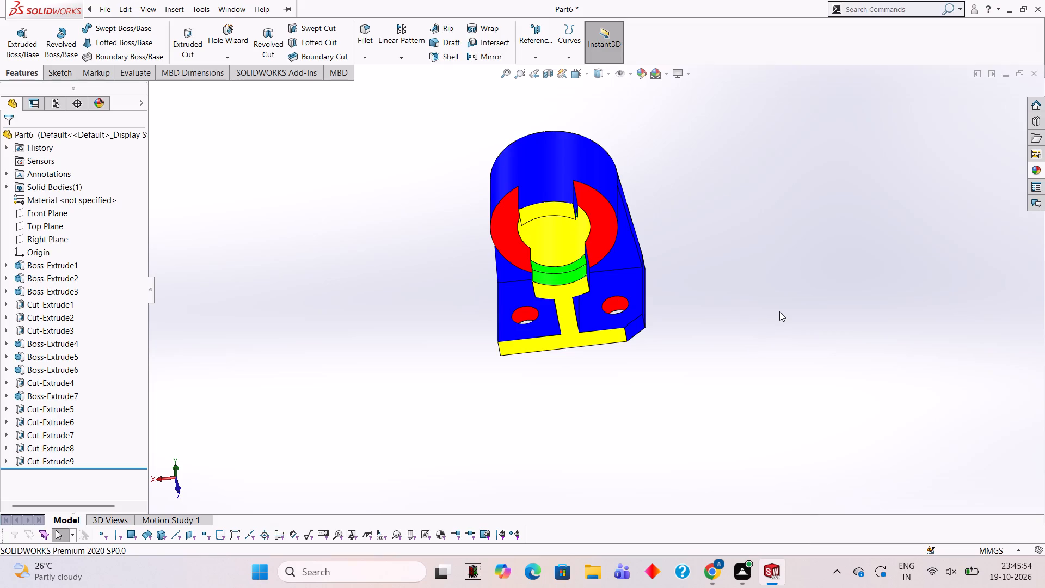
{"action": "key", "text": "ctrl+s"}
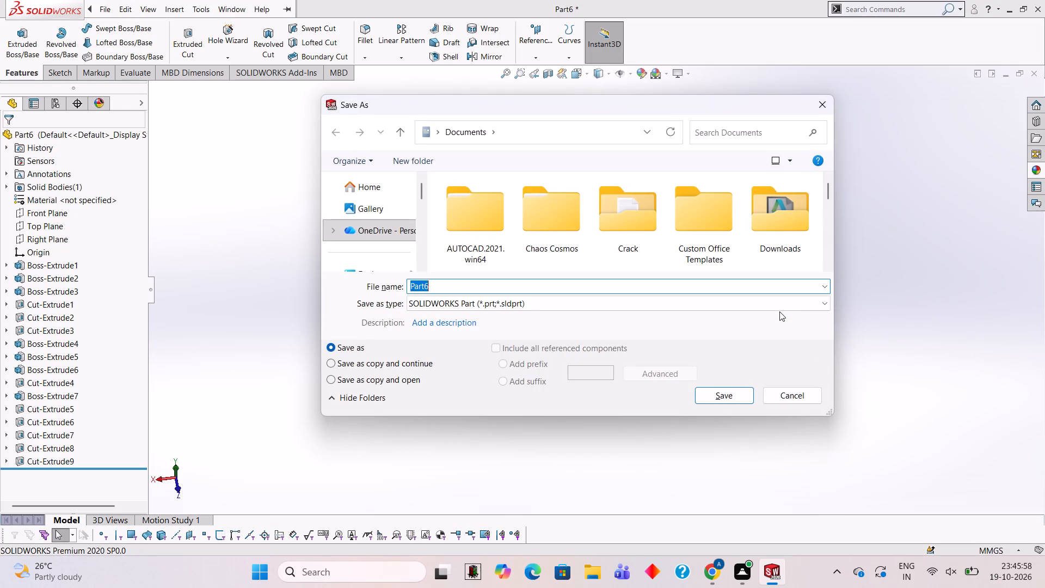
{"action": "key", "text": "s"}
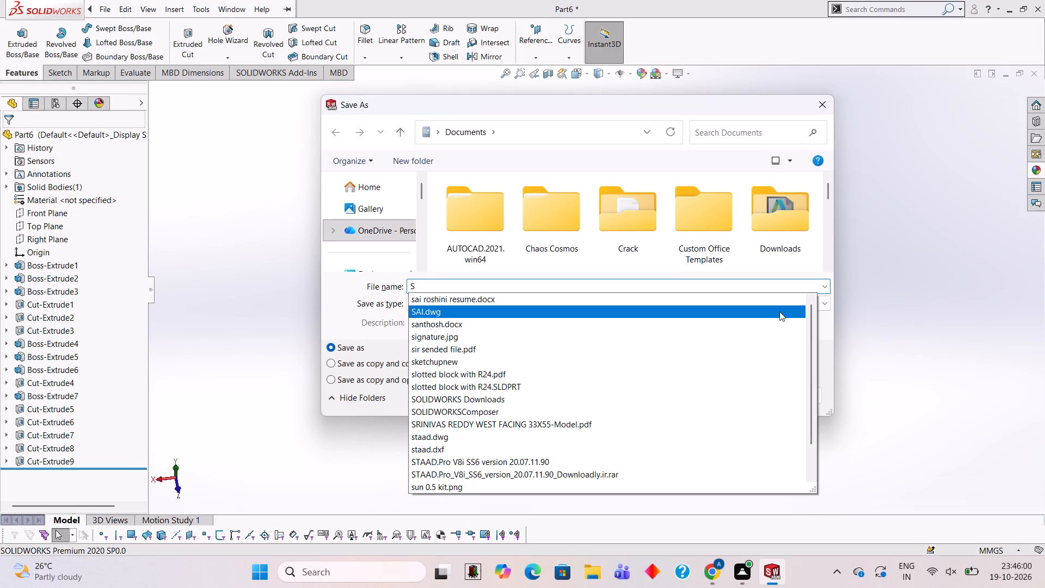
{"action": "type", "text": "PLIT"}
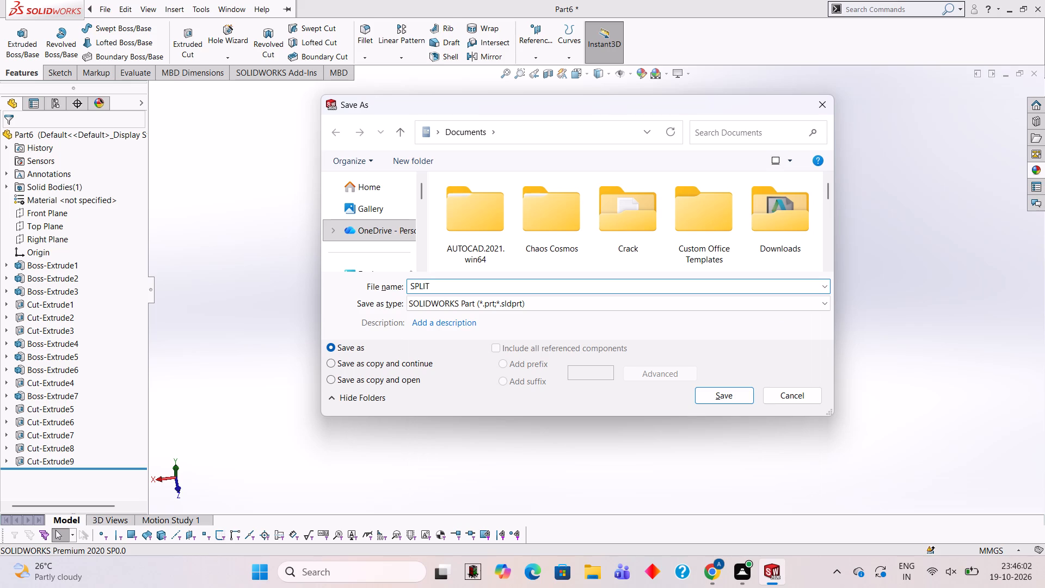
{"action": "key", "text": "space"}
{"action": "type", "text": "BEARING"}
{"action": "key", "text": "space"}
{"action": "key", "text": "BackSpace"}
{"action": "key", "text": "slash"}
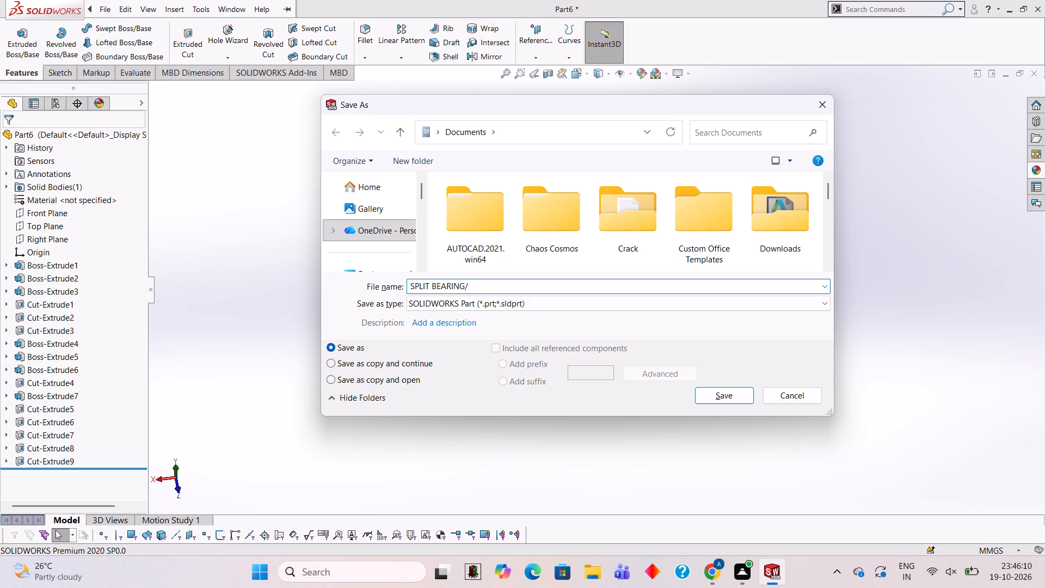
{"action": "type", "text": "PL"}
{"action": "key", "text": "u"}
{"action": "type", "text": "MMER"}
{"action": "key", "text": "space"}
{"action": "type", "text": "BLOCK"}
{"action": "key", "text": "space"}
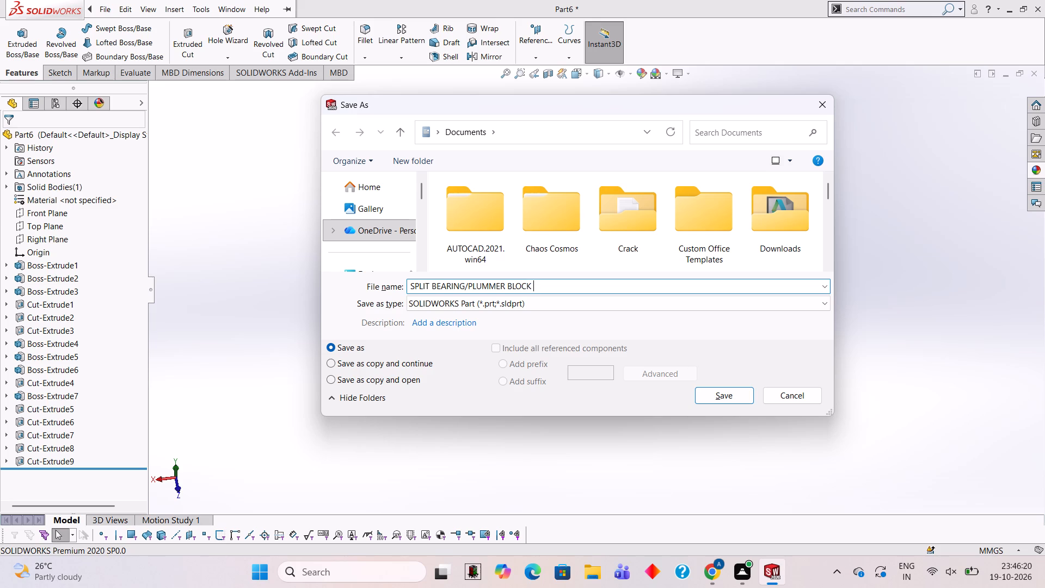
{"action": "left_click", "coordinate": [740, 399]}
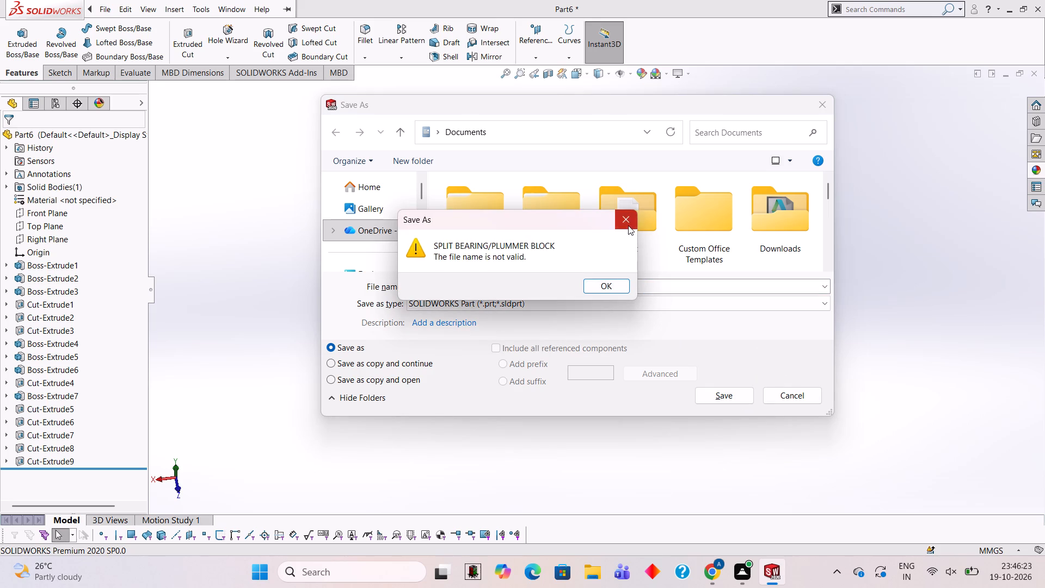
{"action": "left_click", "coordinate": [628, 225]}
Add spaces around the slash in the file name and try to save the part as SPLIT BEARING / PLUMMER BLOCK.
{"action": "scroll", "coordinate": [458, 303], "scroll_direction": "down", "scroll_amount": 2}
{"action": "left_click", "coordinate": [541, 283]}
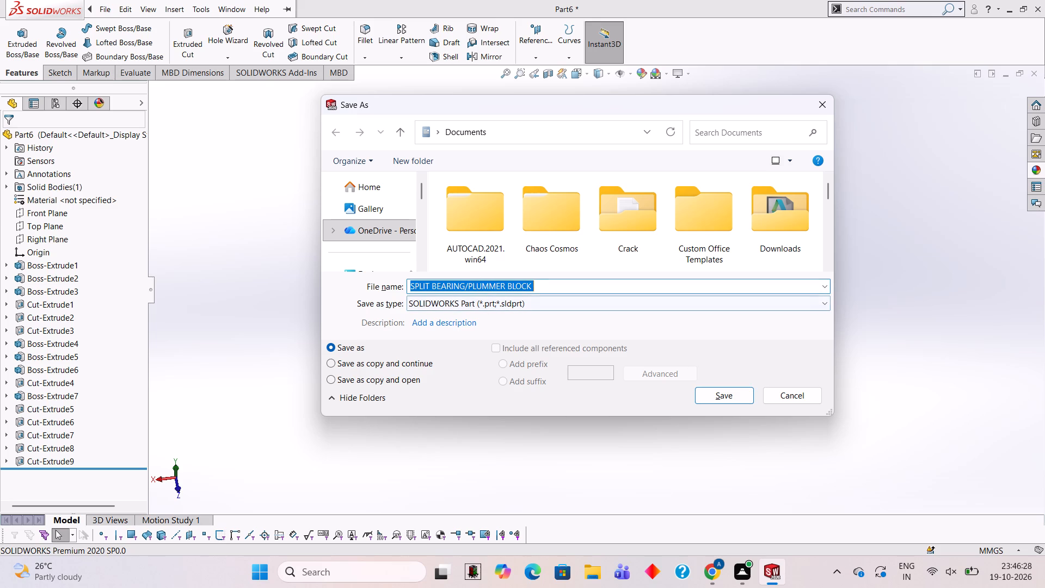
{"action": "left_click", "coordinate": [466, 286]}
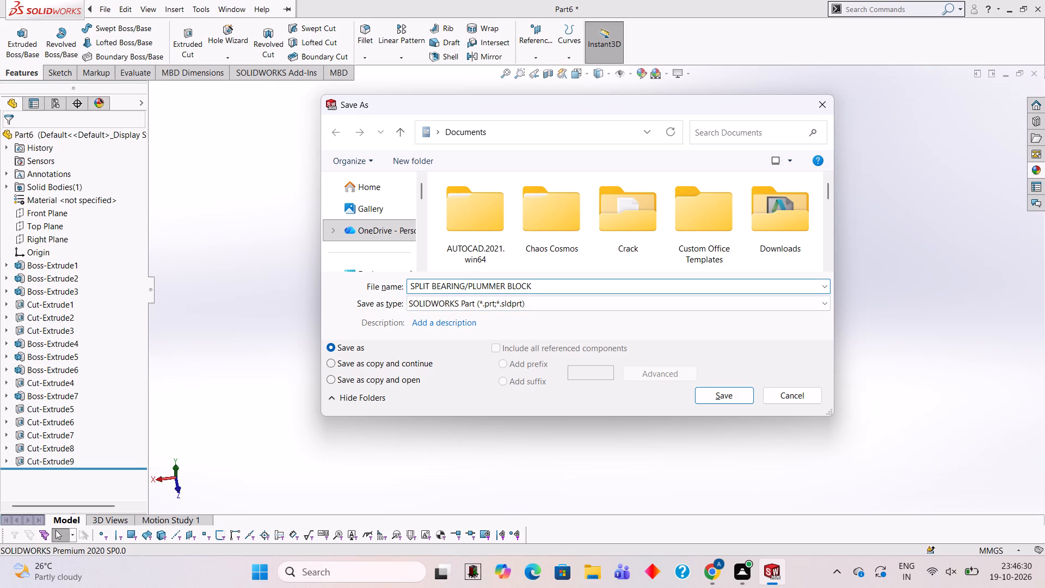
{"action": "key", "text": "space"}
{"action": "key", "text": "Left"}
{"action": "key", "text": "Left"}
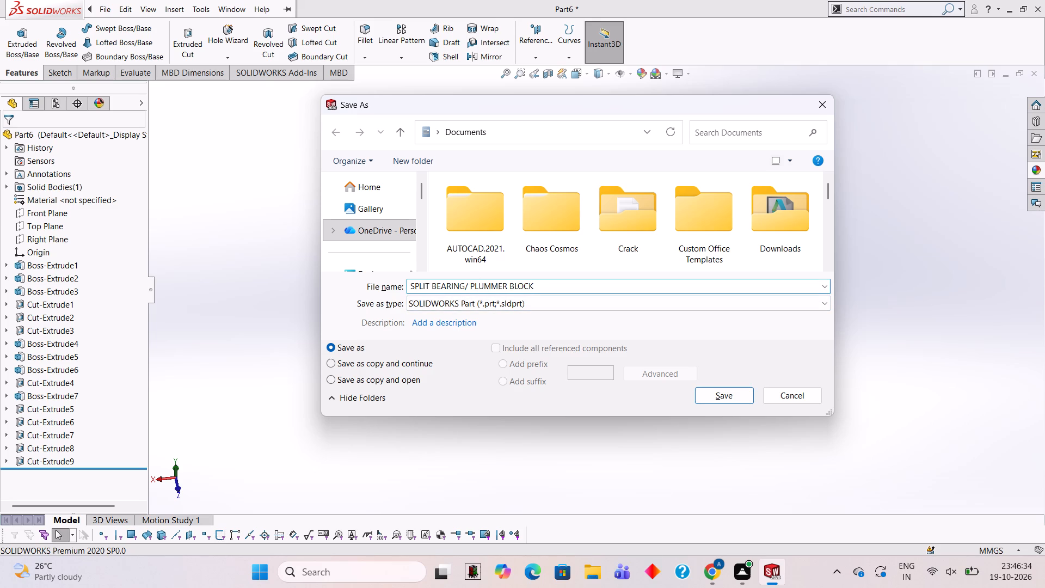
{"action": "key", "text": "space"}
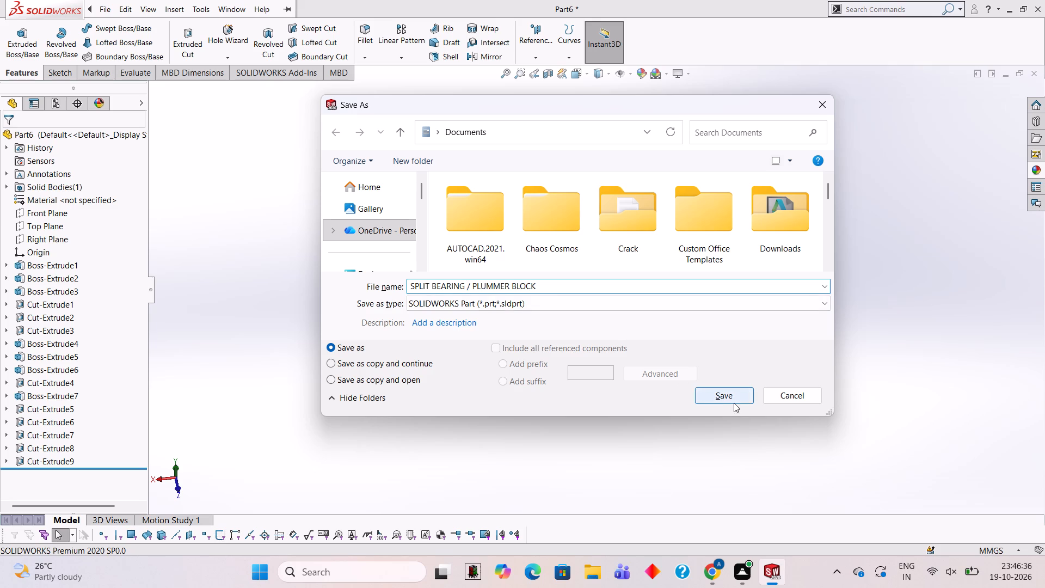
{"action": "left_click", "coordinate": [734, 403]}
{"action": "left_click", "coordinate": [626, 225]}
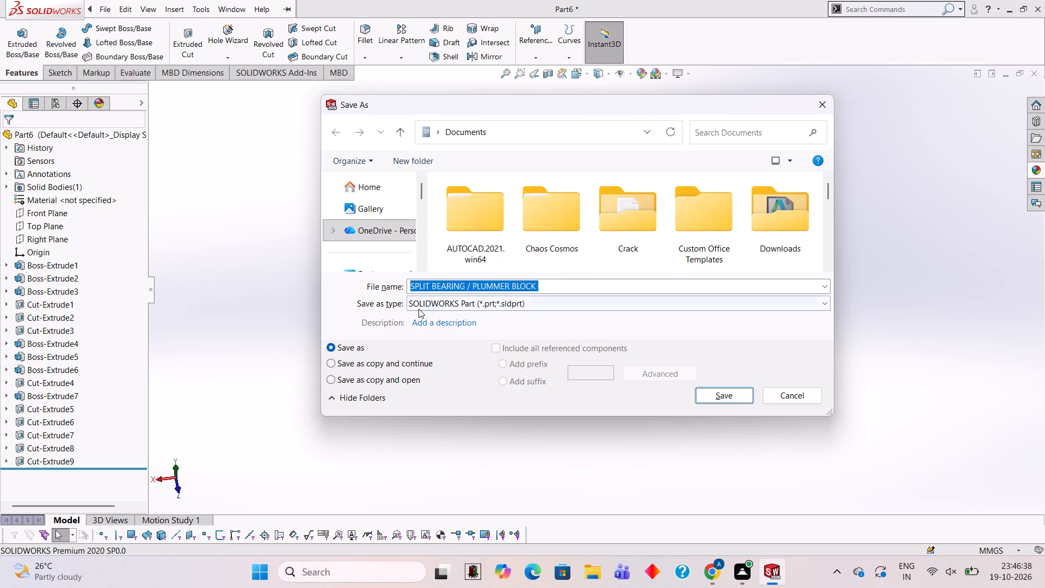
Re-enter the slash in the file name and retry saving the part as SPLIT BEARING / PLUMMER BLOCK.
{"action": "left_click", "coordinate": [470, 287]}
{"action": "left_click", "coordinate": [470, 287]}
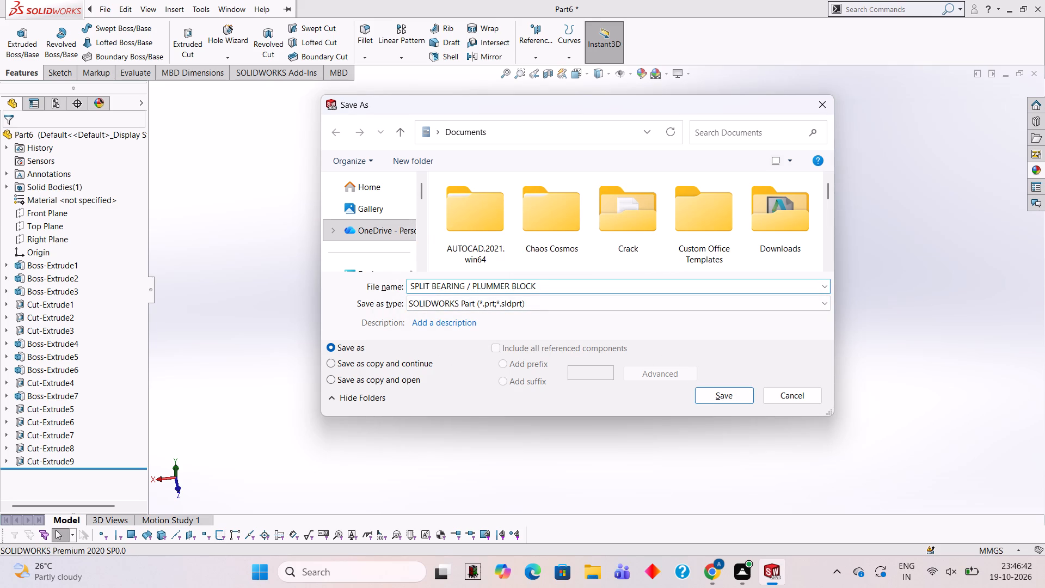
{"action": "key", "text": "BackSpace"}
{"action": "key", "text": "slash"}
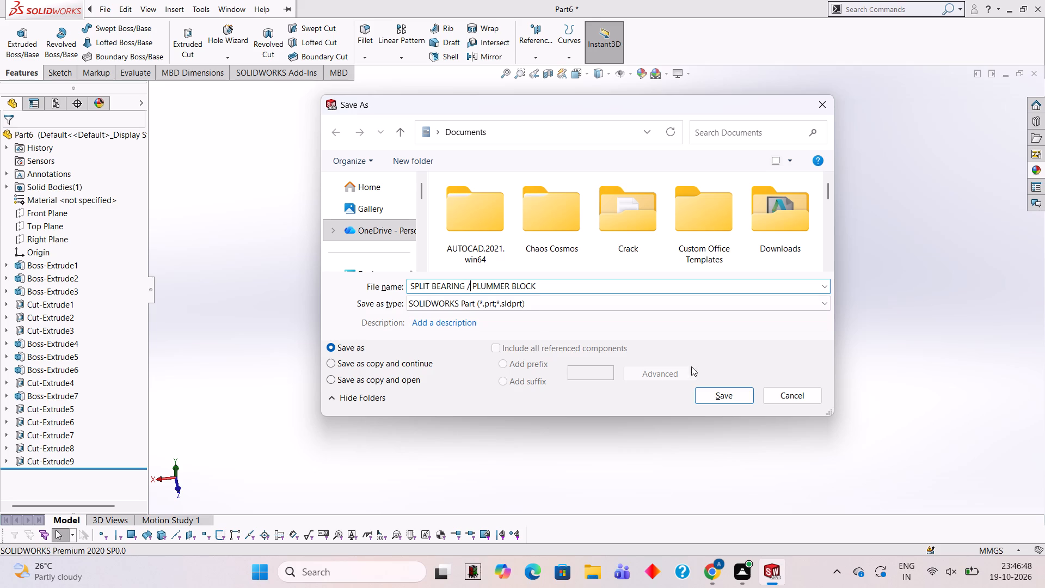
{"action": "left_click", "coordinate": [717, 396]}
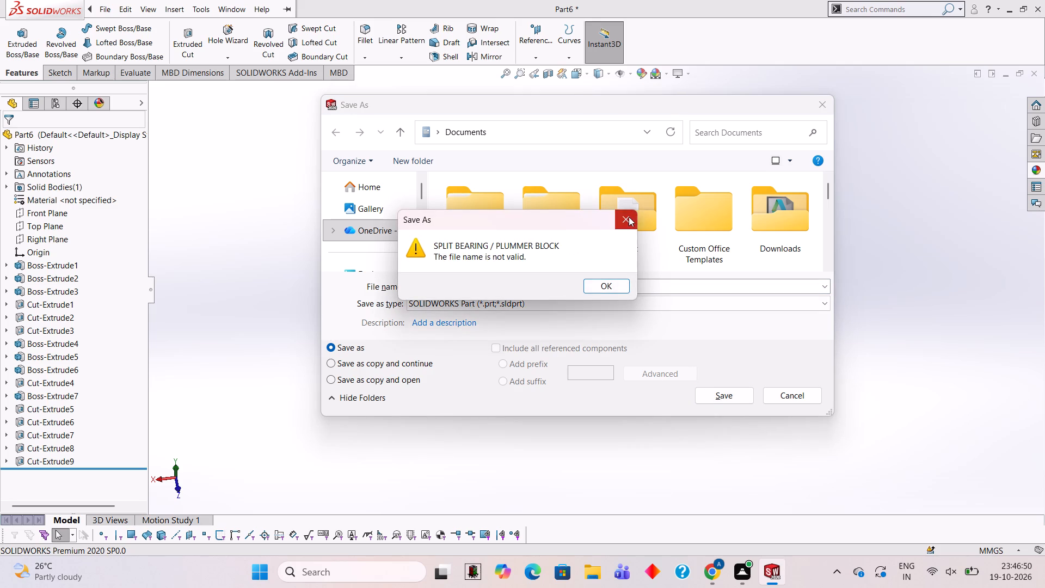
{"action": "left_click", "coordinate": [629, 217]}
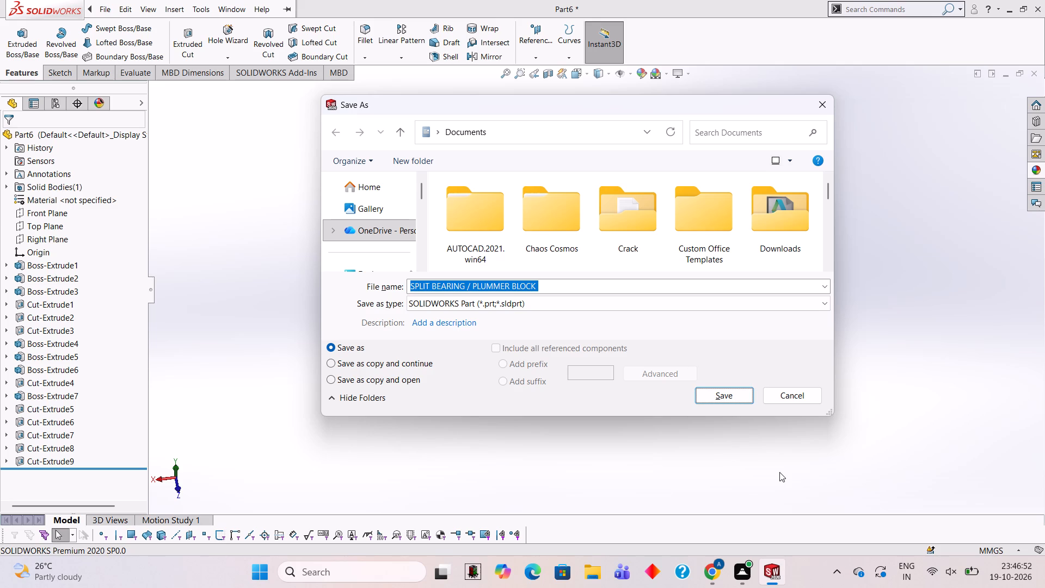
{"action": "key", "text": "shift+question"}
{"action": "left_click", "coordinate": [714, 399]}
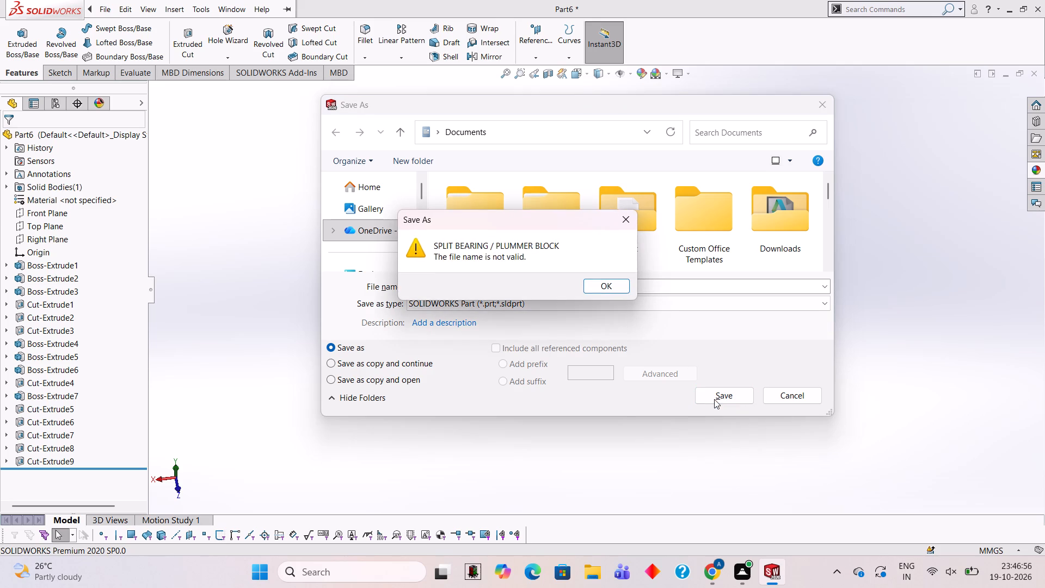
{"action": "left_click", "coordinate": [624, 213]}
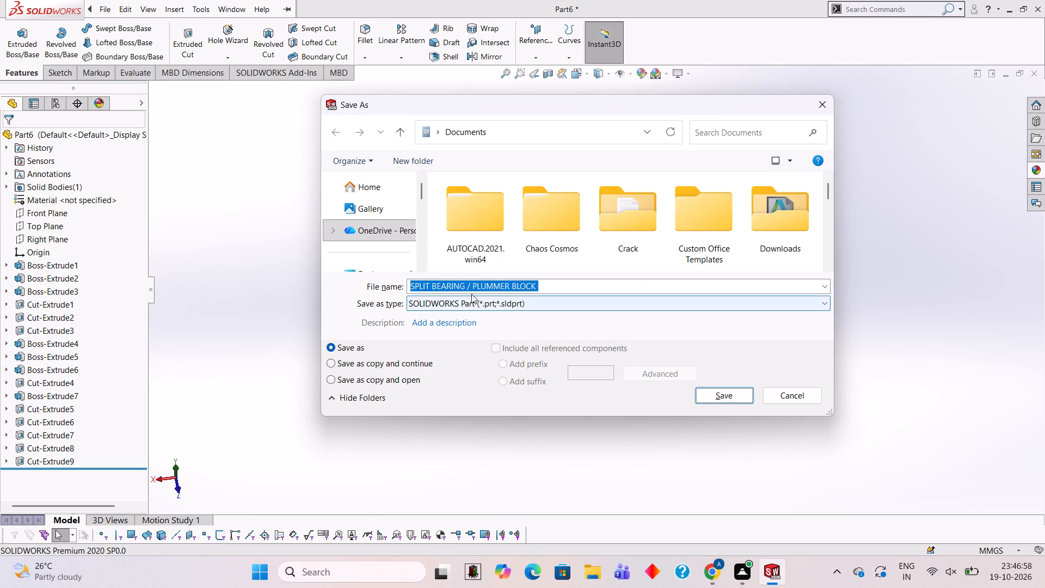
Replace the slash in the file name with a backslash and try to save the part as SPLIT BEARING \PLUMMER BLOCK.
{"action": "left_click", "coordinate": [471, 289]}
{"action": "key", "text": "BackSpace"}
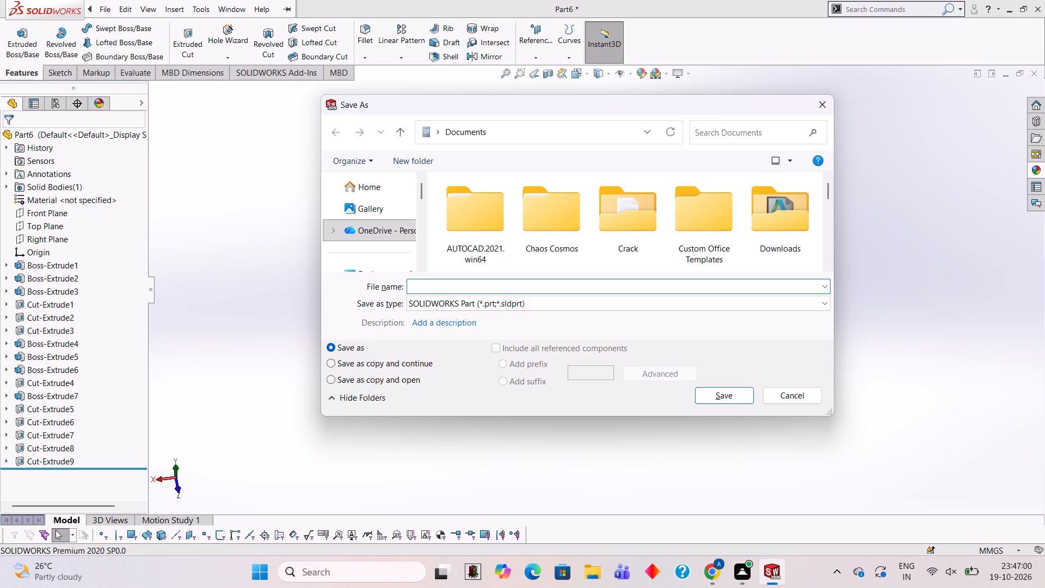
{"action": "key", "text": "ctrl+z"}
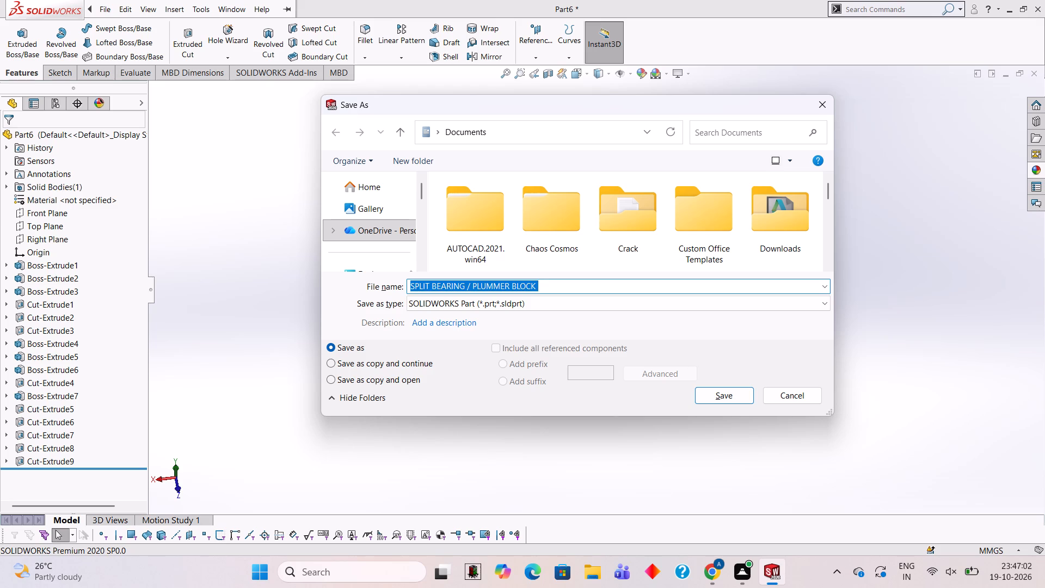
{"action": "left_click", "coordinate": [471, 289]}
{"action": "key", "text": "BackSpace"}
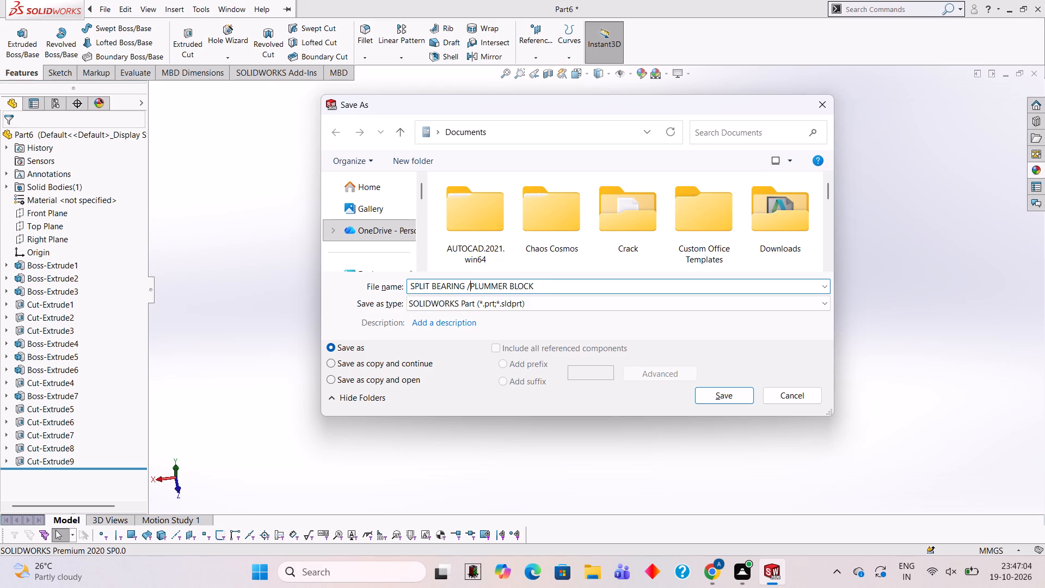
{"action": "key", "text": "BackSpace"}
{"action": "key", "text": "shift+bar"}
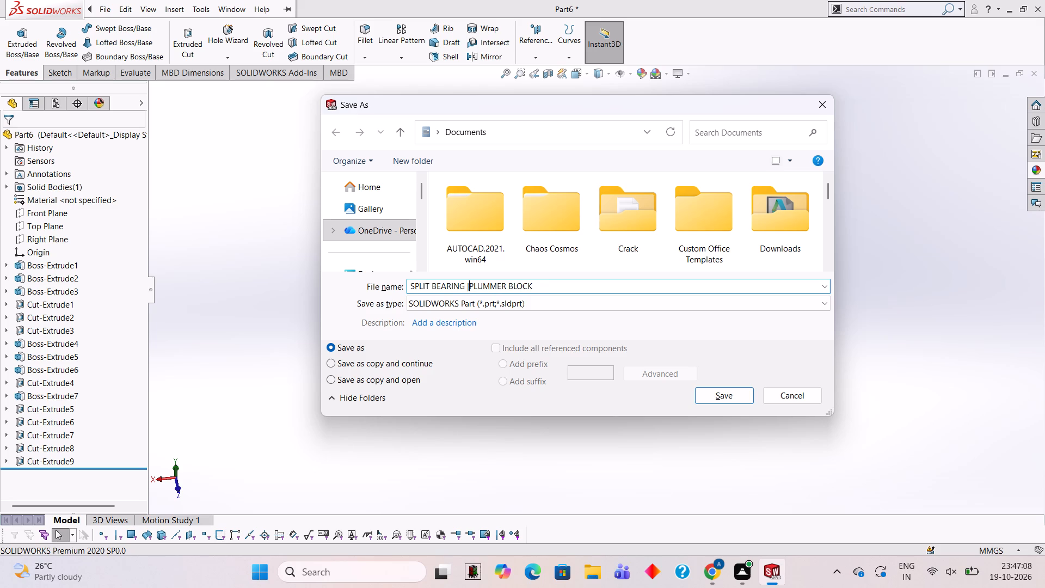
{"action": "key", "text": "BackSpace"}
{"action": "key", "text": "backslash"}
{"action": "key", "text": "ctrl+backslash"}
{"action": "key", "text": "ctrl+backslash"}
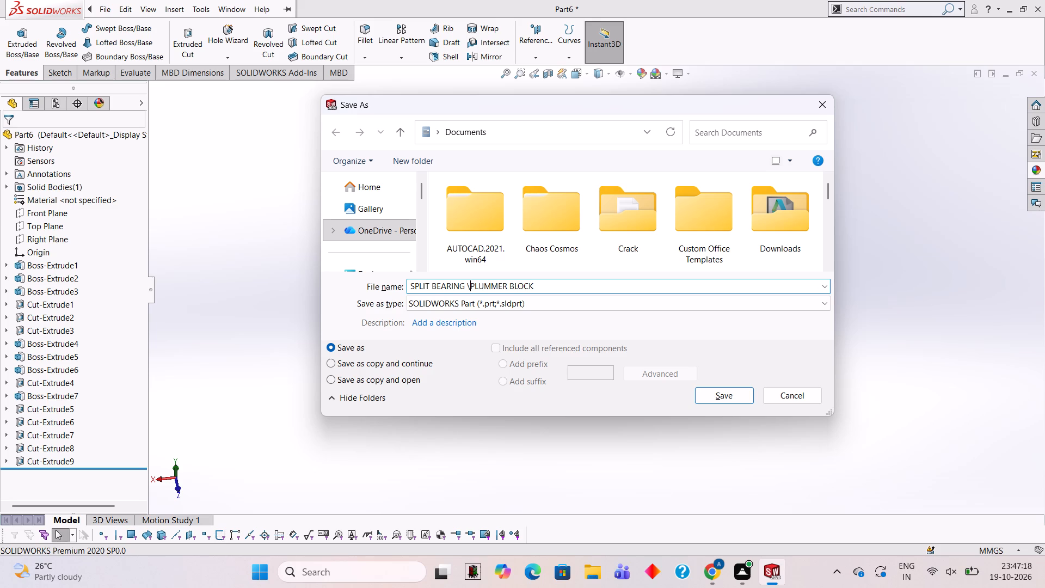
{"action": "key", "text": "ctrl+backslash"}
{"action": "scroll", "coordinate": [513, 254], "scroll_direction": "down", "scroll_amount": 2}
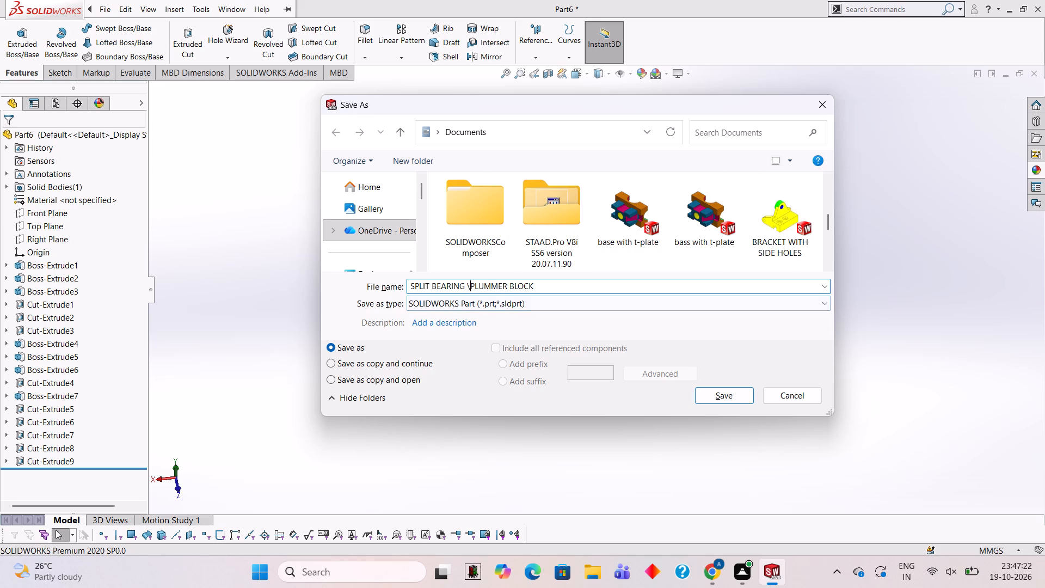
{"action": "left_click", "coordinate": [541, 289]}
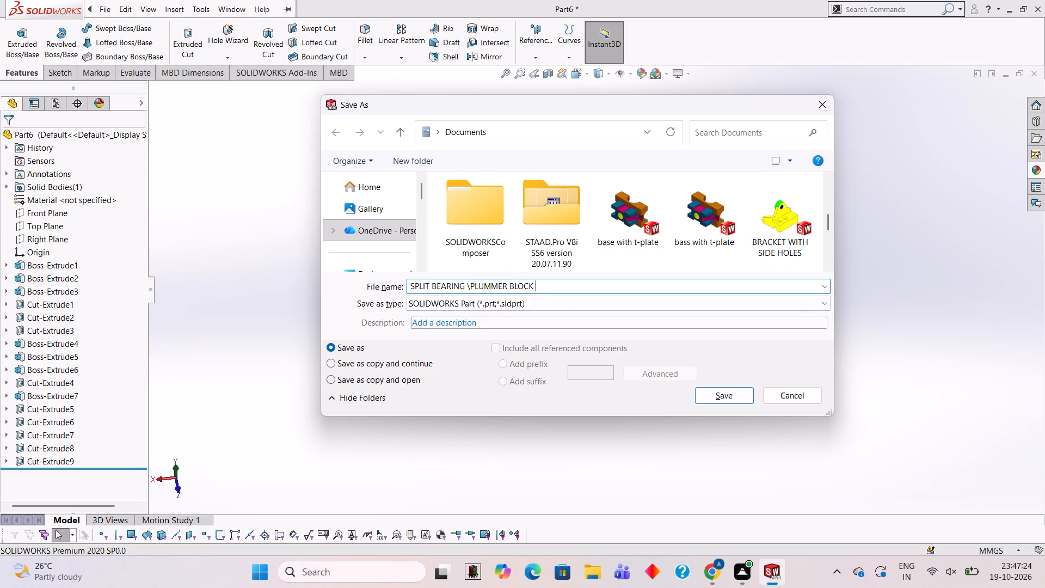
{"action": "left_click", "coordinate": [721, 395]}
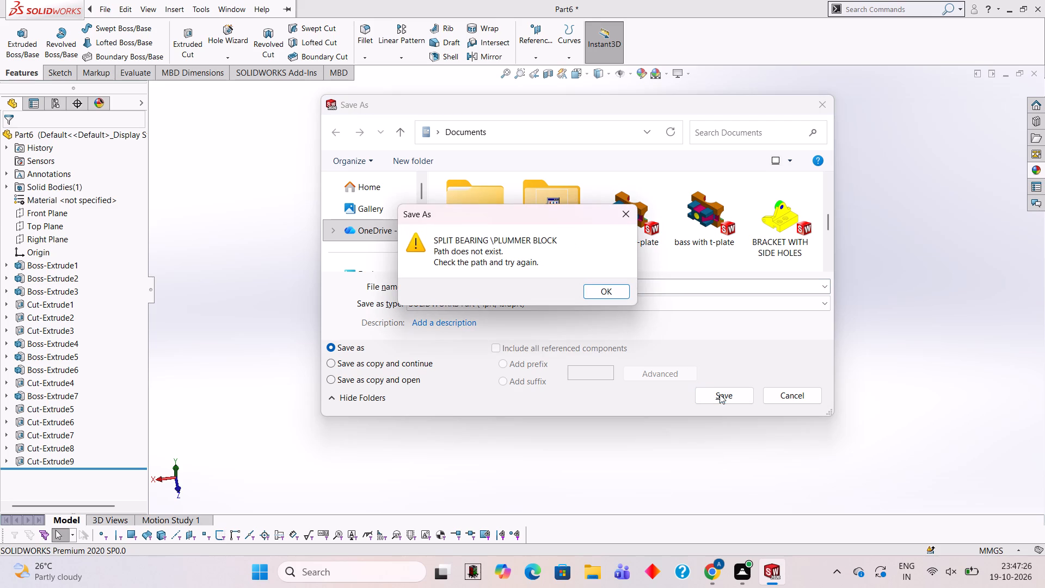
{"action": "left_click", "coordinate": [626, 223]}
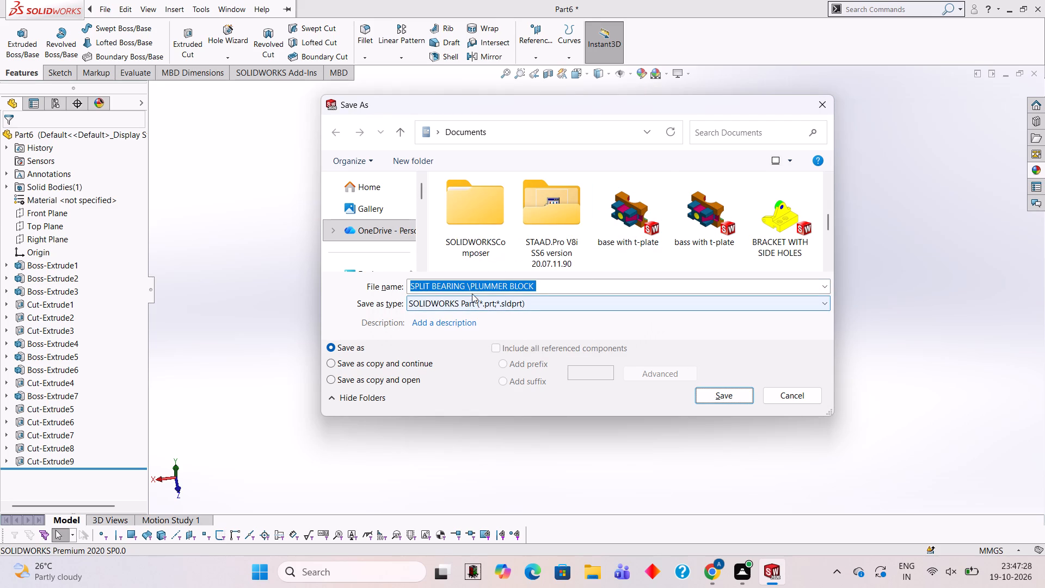
Replace the backslash with the word AND and save the part as SPLIT BEARING AND PLUMMER BLOCK in the Documents folder.
{"action": "left_click", "coordinate": [472, 283]}
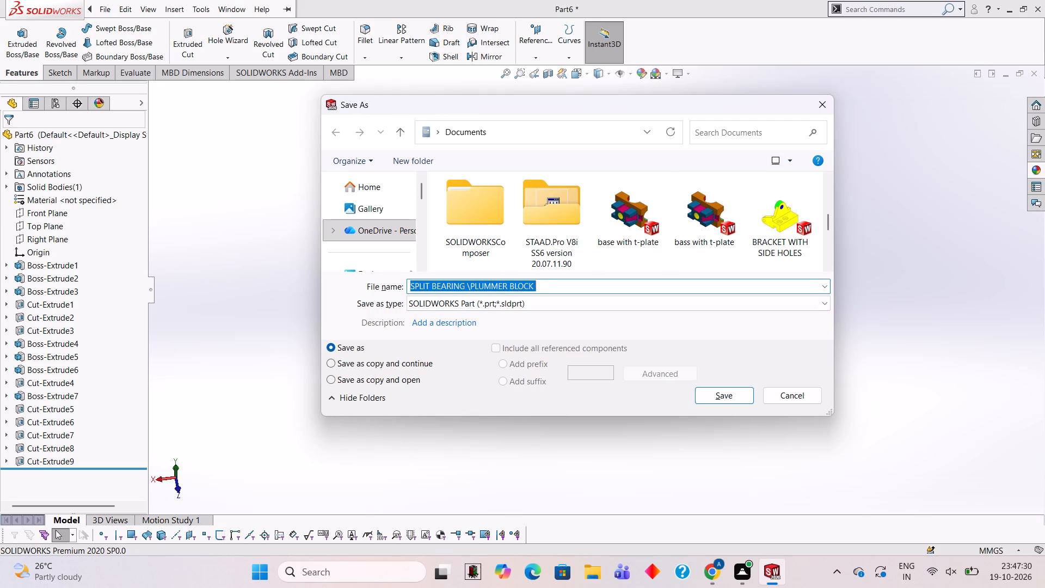
{"action": "left_click", "coordinate": [472, 283]}
{"action": "key", "text": "BackSpace"}
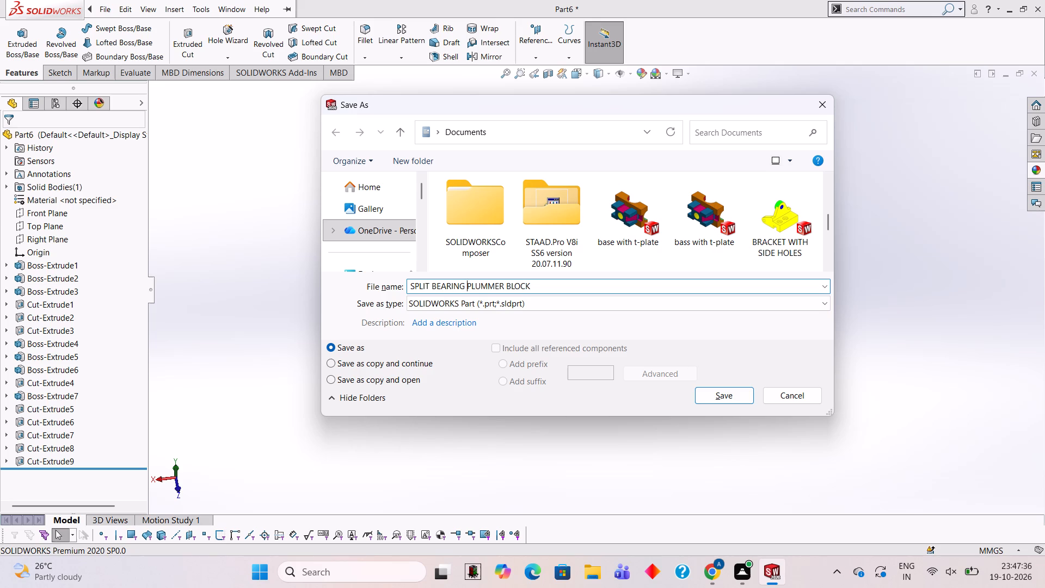
{"action": "key", "text": "minus"}
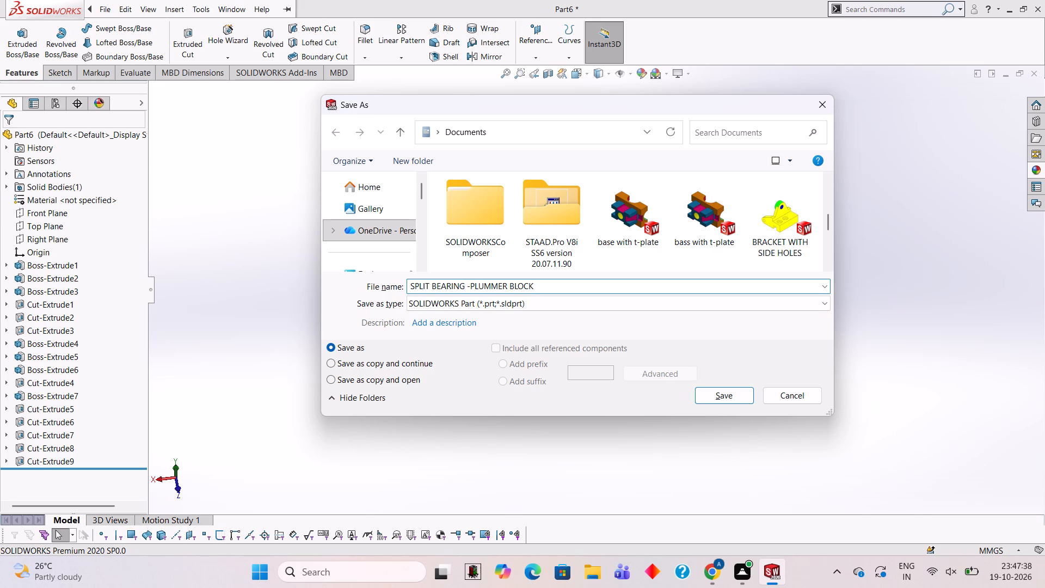
{"action": "key", "text": "BackSpace"}
{"action": "type", "text": "AND"}
{"action": "key", "text": "space"}
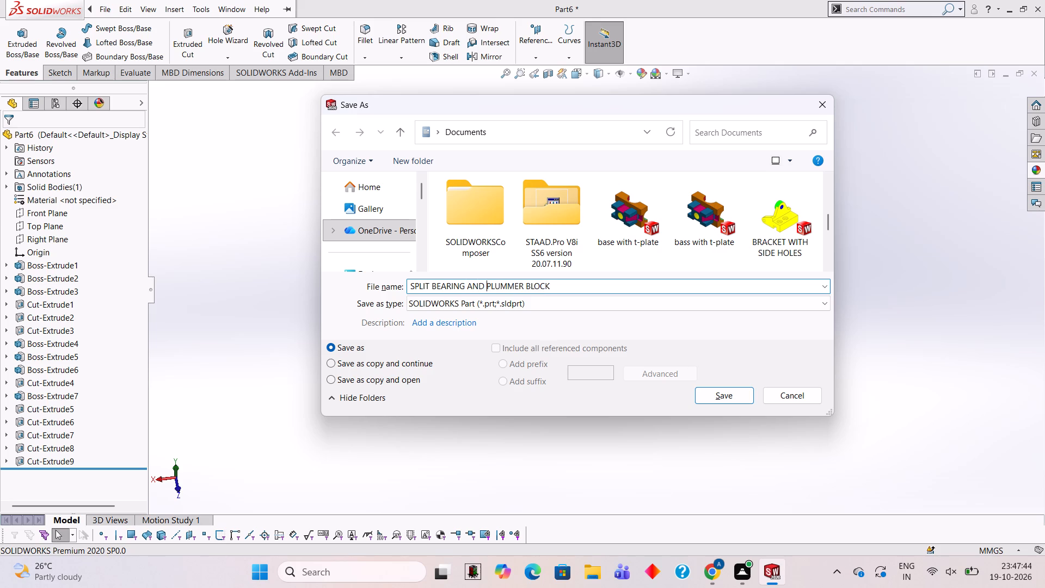
{"action": "left_click", "coordinate": [711, 395]}
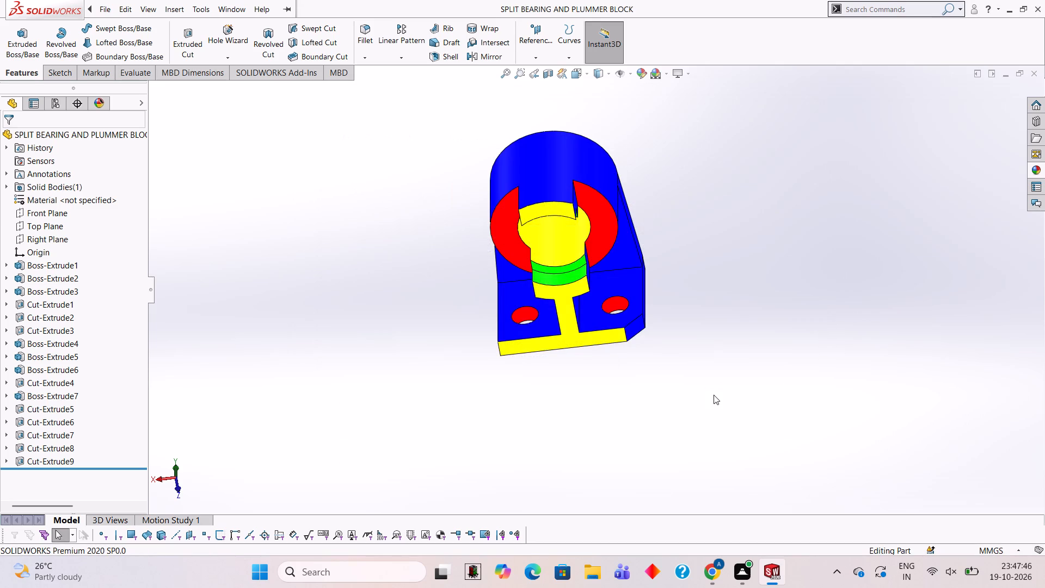
Save a copy of the part as an Adobe PDF named SPLIT BEARING AND PLUMMER BLOCK in the Documents folder.
{"action": "left_click", "coordinate": [334, 8]}
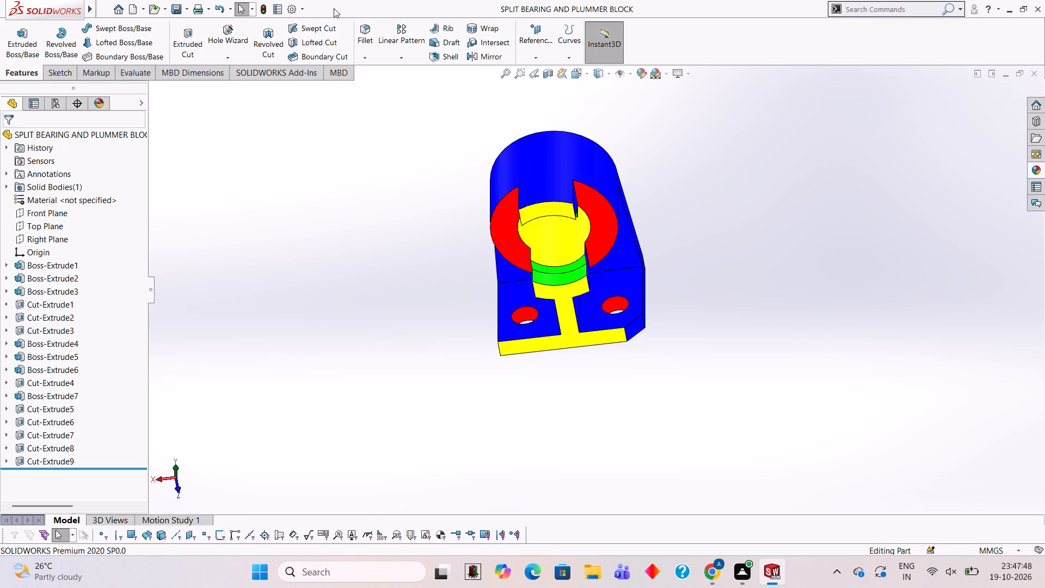
{"action": "left_click", "coordinate": [189, 8]}
{"action": "left_click", "coordinate": [196, 37]}
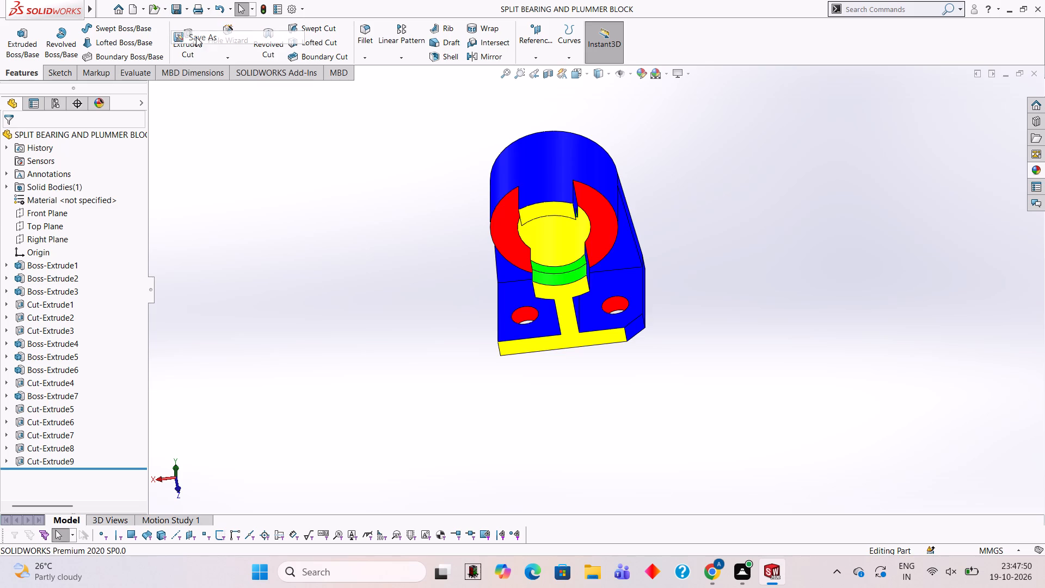
{"action": "left_click", "coordinate": [568, 310]}
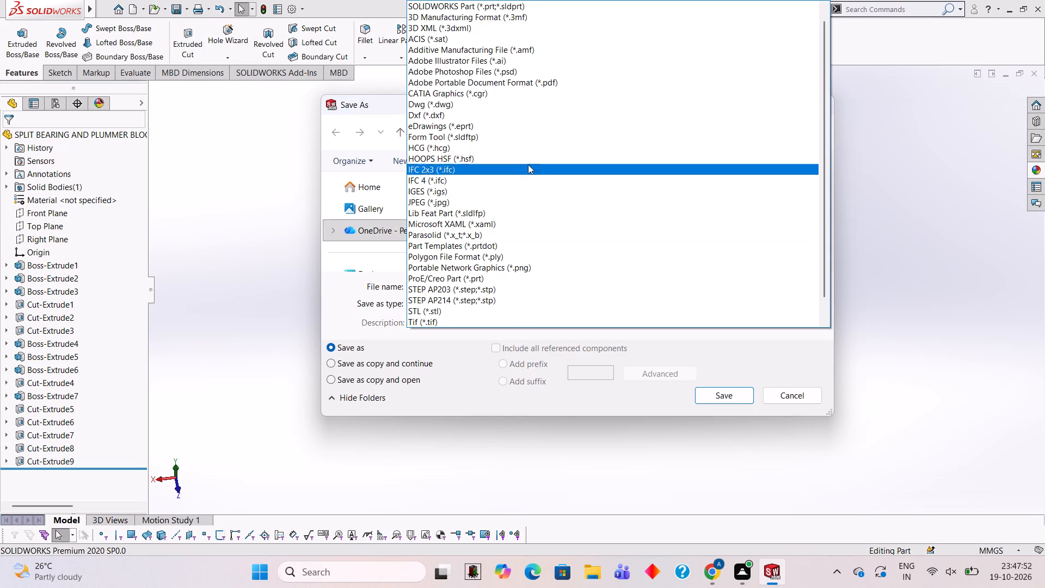
{"action": "left_click", "coordinate": [517, 85]}
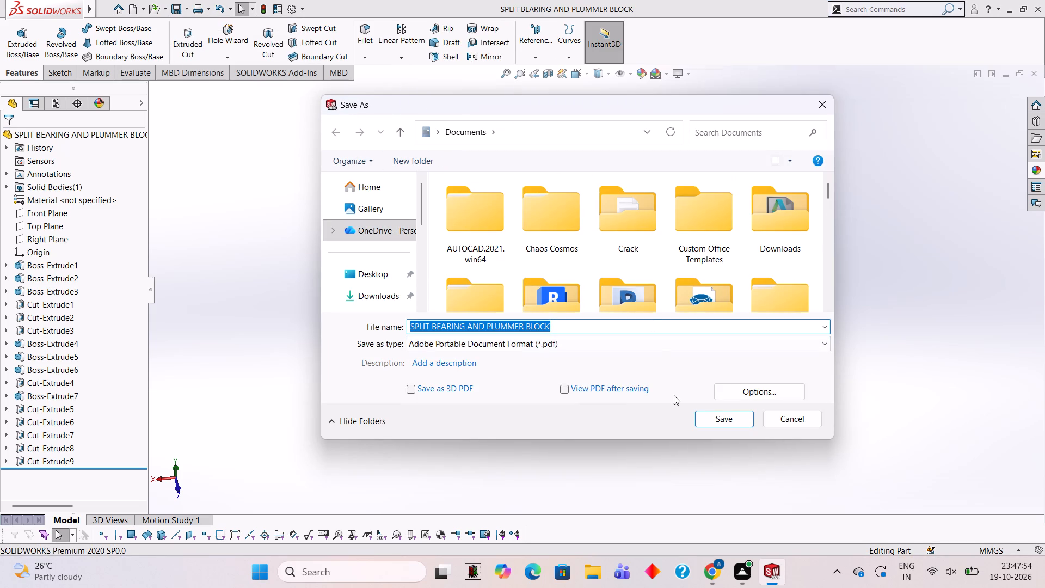
{"action": "left_click", "coordinate": [726, 416]}
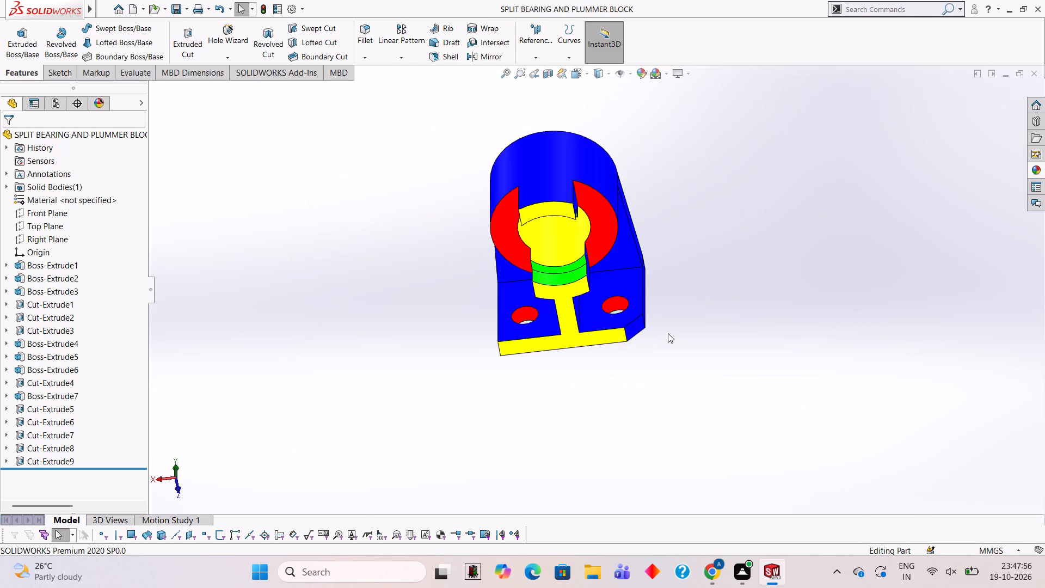